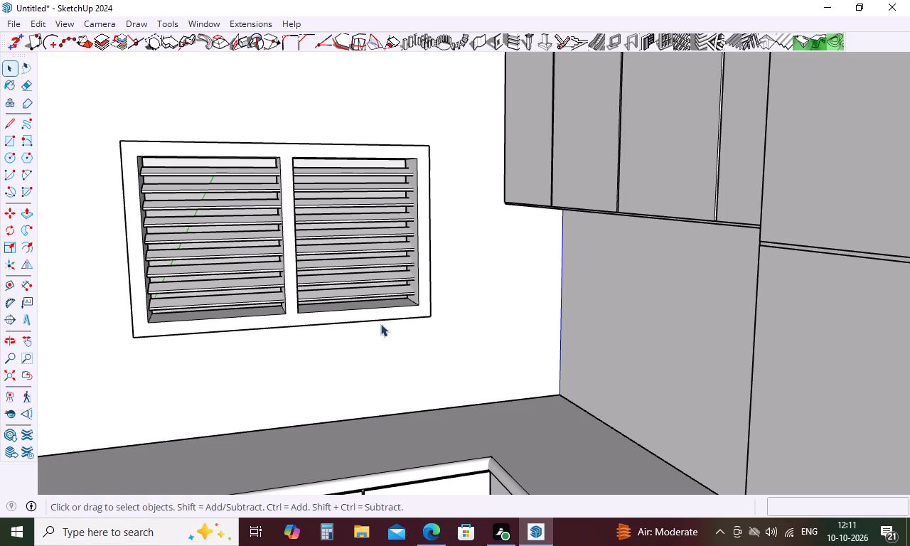
Examine the kitchen model against the reference image, focusing on the window wall and the backsplash beside the window.
scroll(409, 338, down, 5)
scroll(409, 338, up, 4)
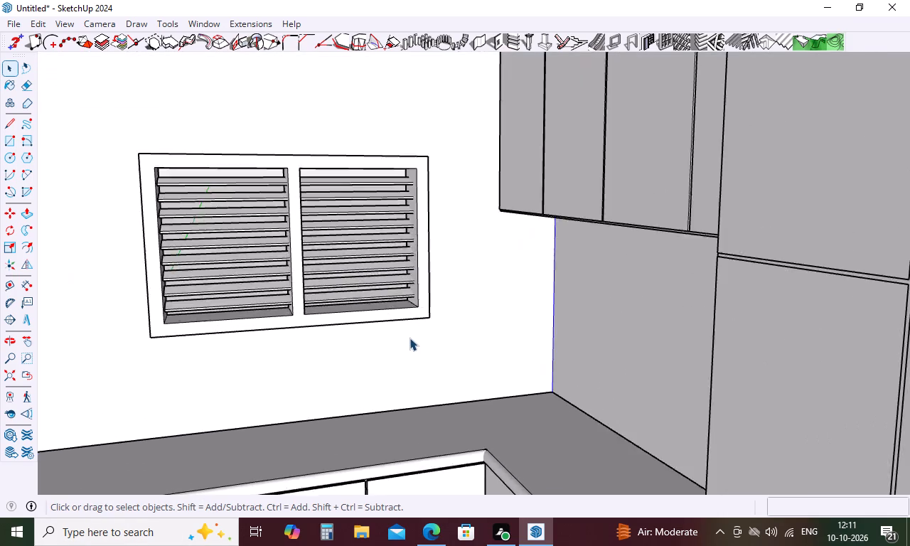
scroll(409, 338, down, 5)
scroll(409, 338, up, 5)
scroll(409, 338, down, 5)
scroll(409, 338, up, 5)
scroll(409, 338, down, 5)
scroll(409, 338, up, 5)
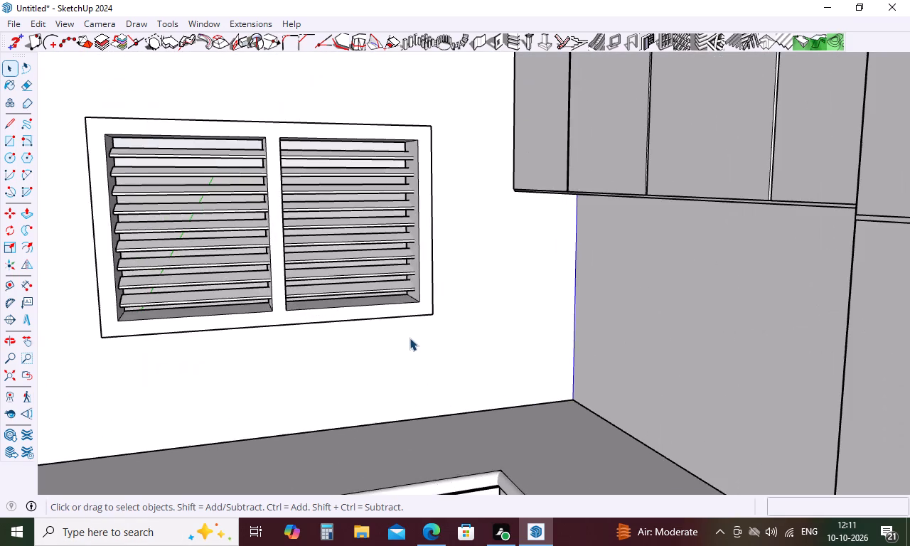
scroll(409, 338, down, 5)
scroll(409, 338, up, 2)
scroll(409, 338, down, 11)
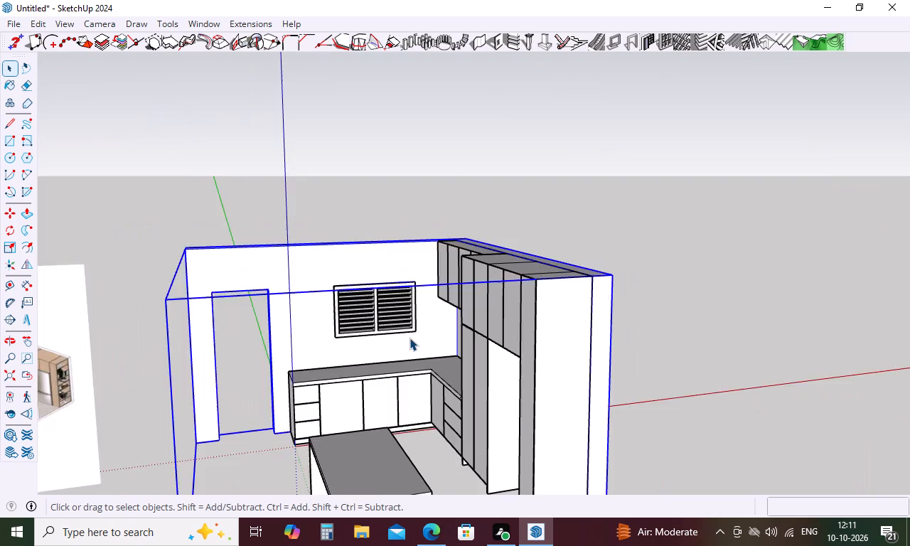
scroll(409, 338, down, 5)
middle_drag(421, 343, 380, 399)
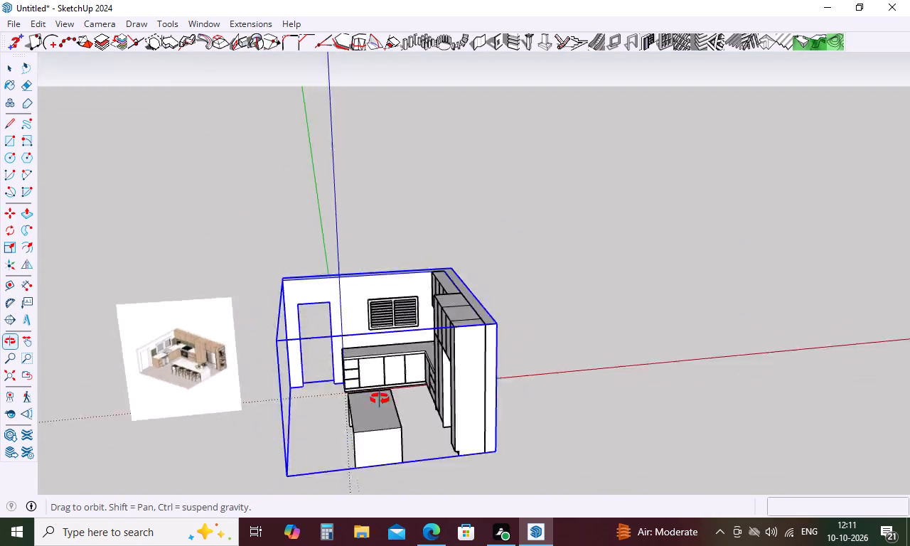
middle_drag(380, 399, 499, 353)
scroll(419, 370, up, 6)
scroll(419, 370, down, 4)
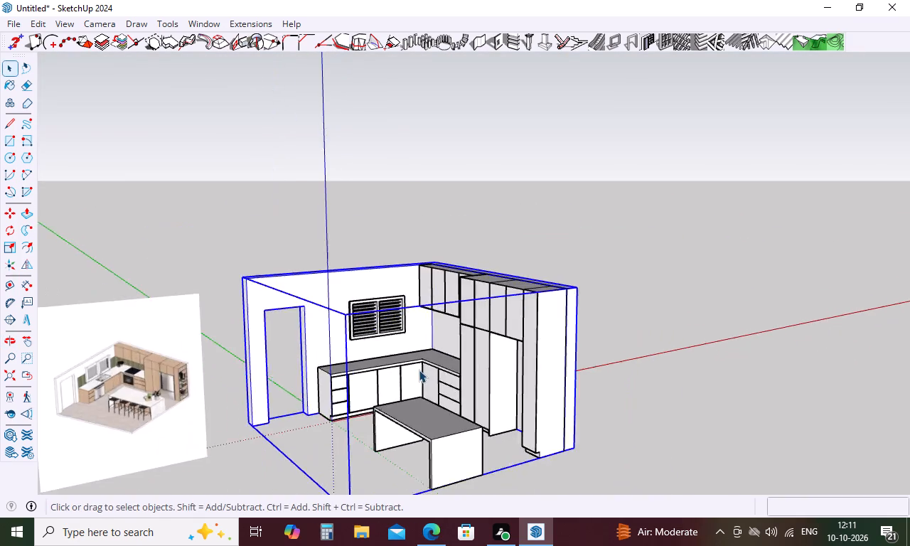
scroll(419, 370, down, 7)
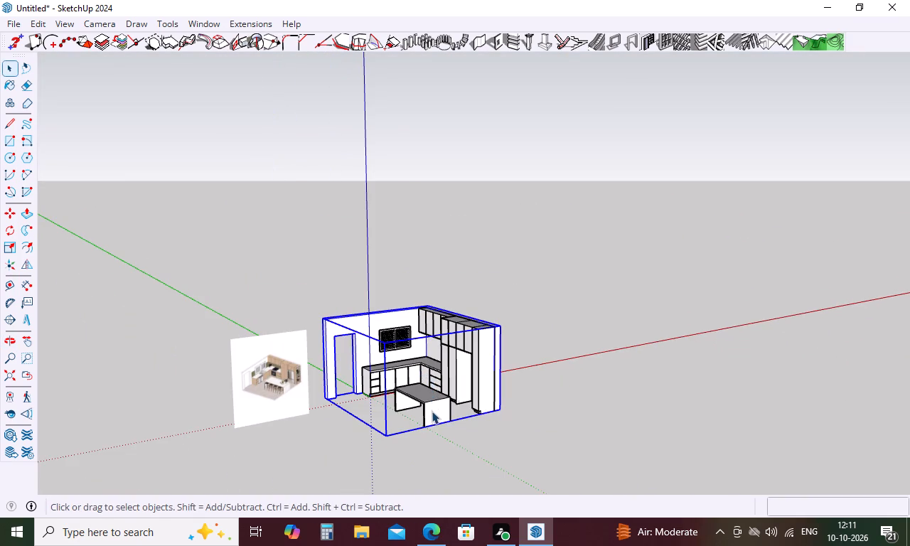
scroll(422, 432, up, 4)
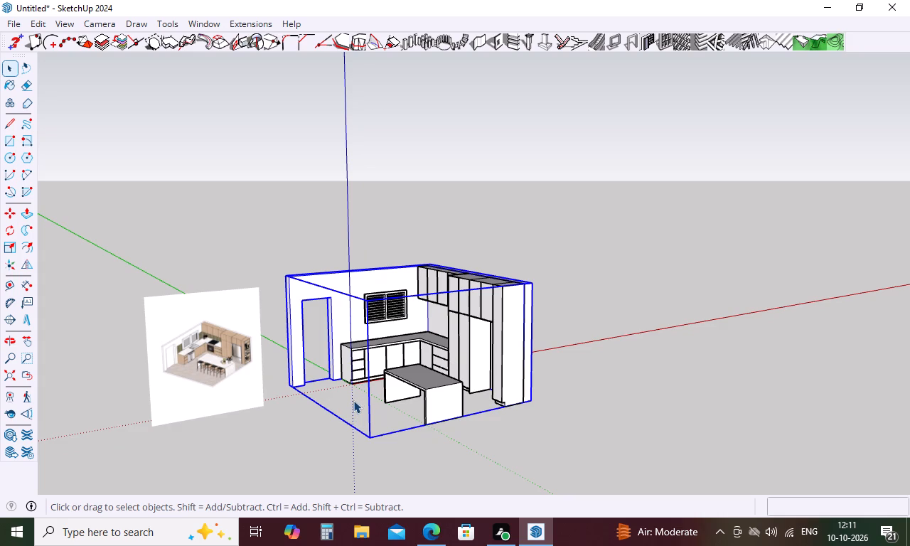
scroll(236, 378, up, 11)
scroll(235, 259, down, 5)
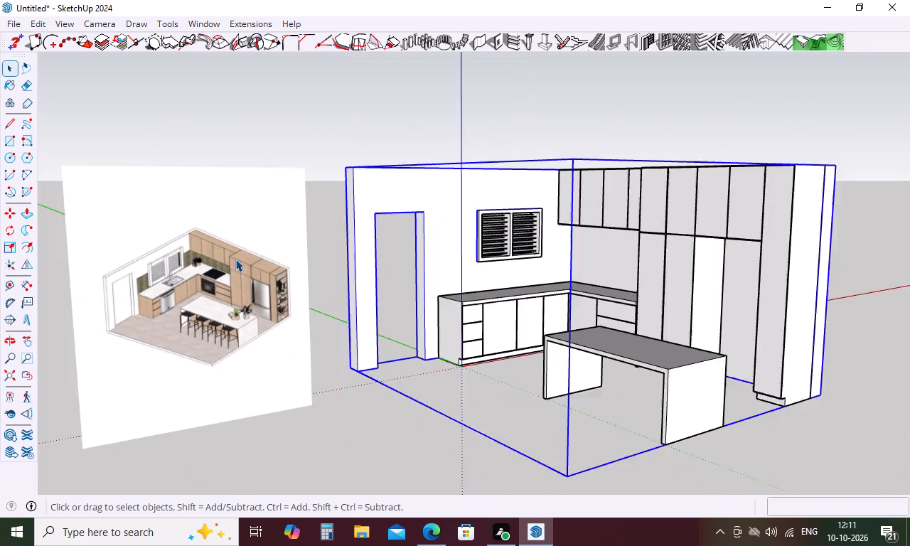
scroll(117, 280, up, 6)
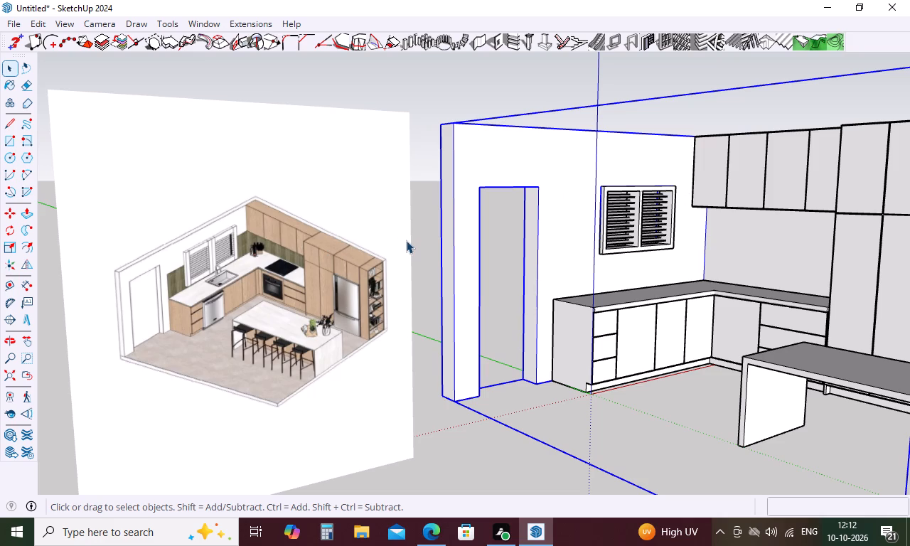
scroll(75, 254, up, 8)
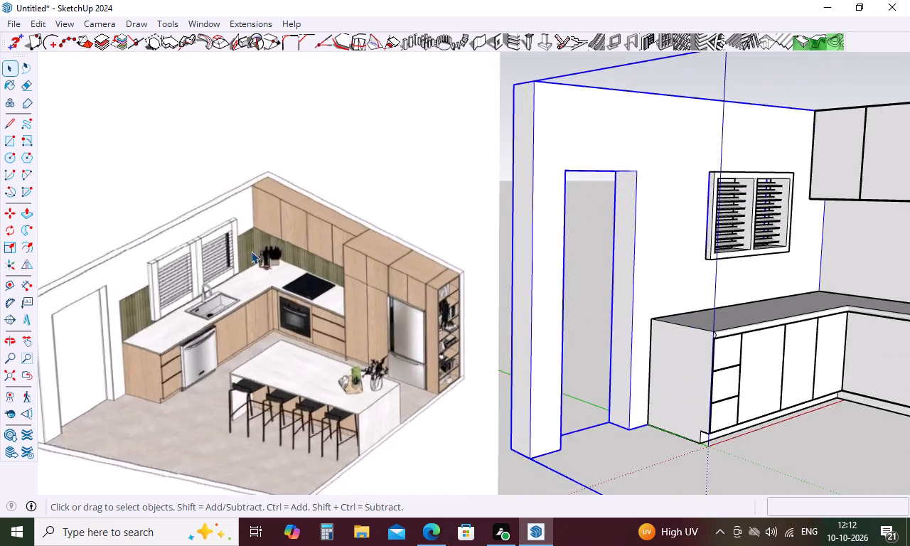
scroll(251, 251, up, 6)
scroll(233, 253, down, 11)
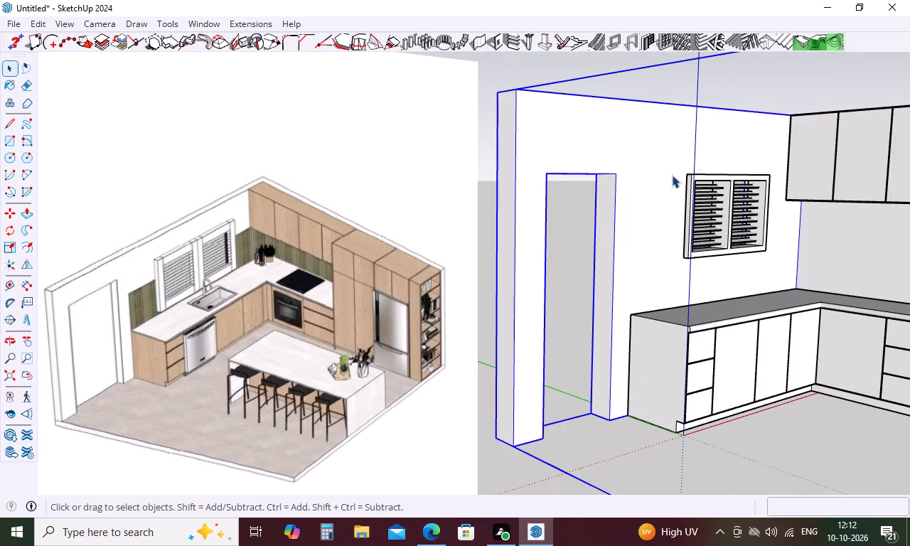
scroll(739, 164, up, 9)
scroll(596, 213, down, 16)
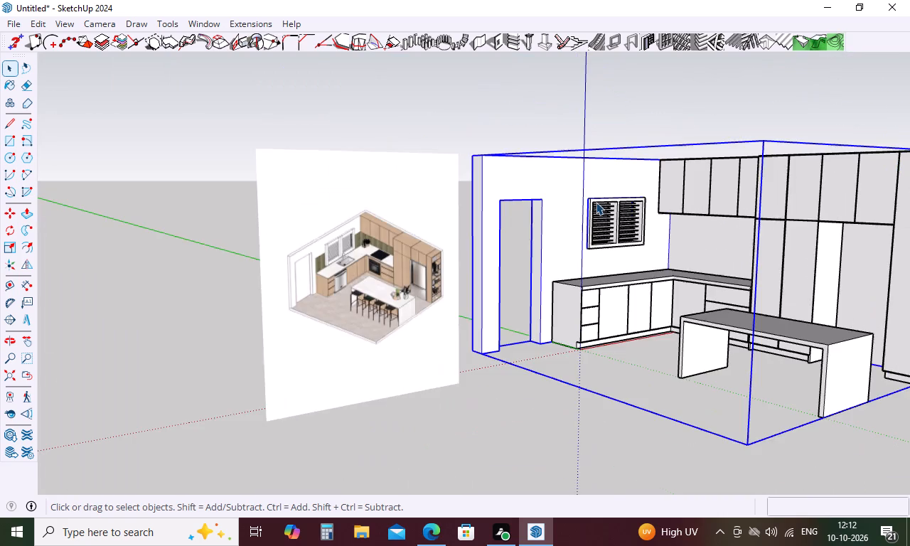
scroll(380, 260, up, 5)
scroll(318, 274, up, 3)
scroll(277, 278, down, 5)
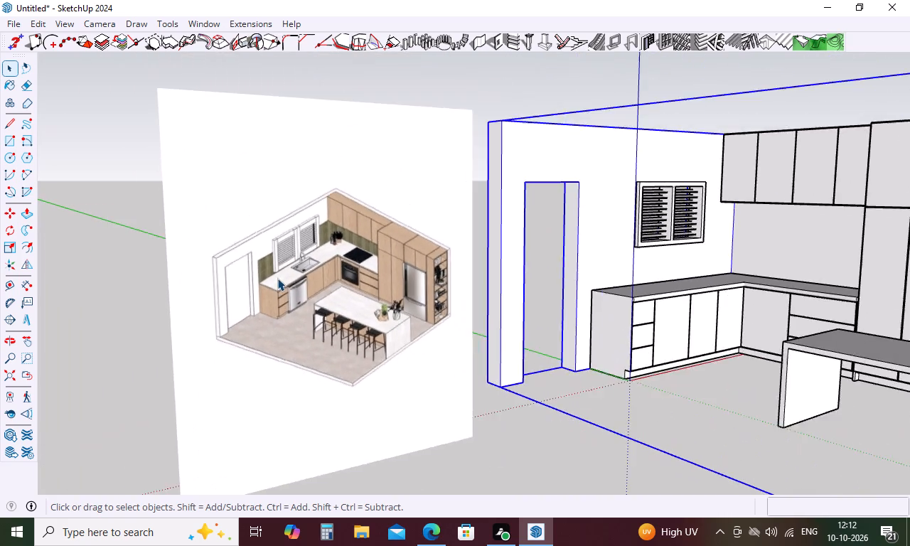
scroll(277, 278, up, 5)
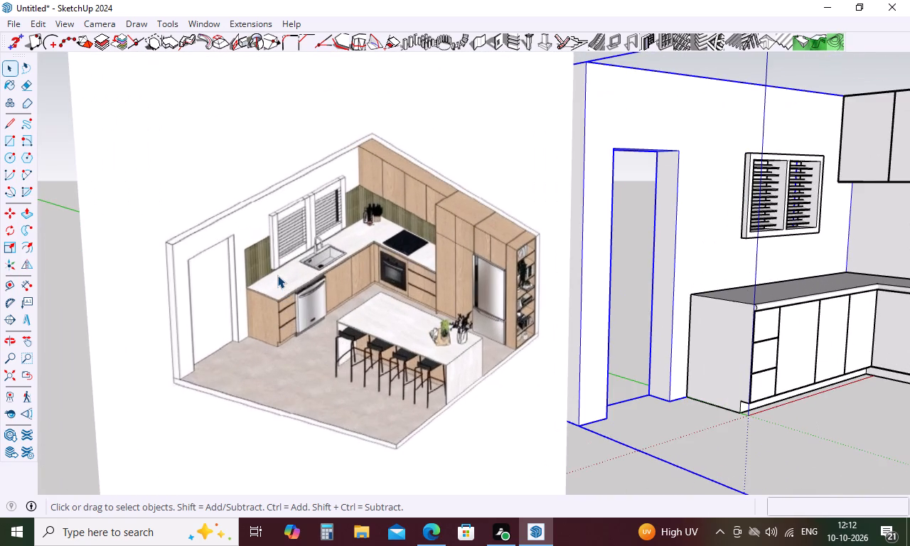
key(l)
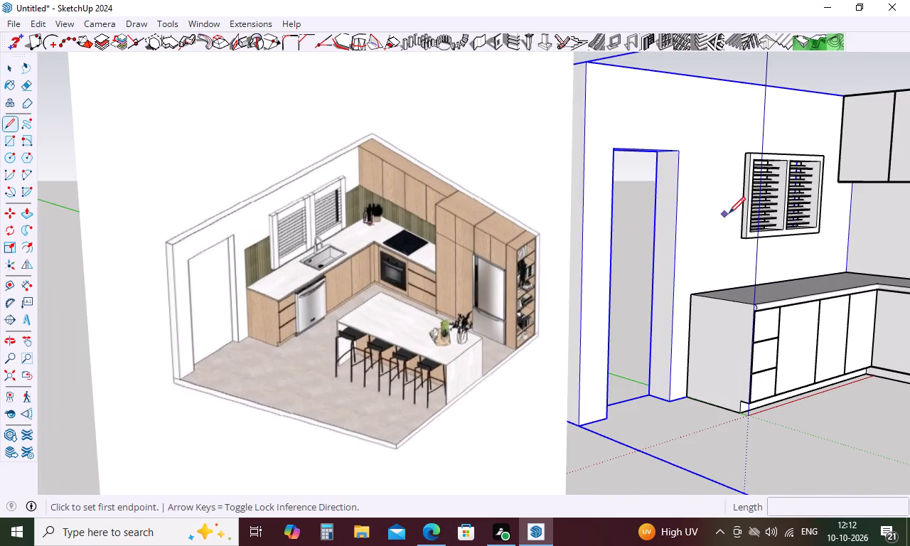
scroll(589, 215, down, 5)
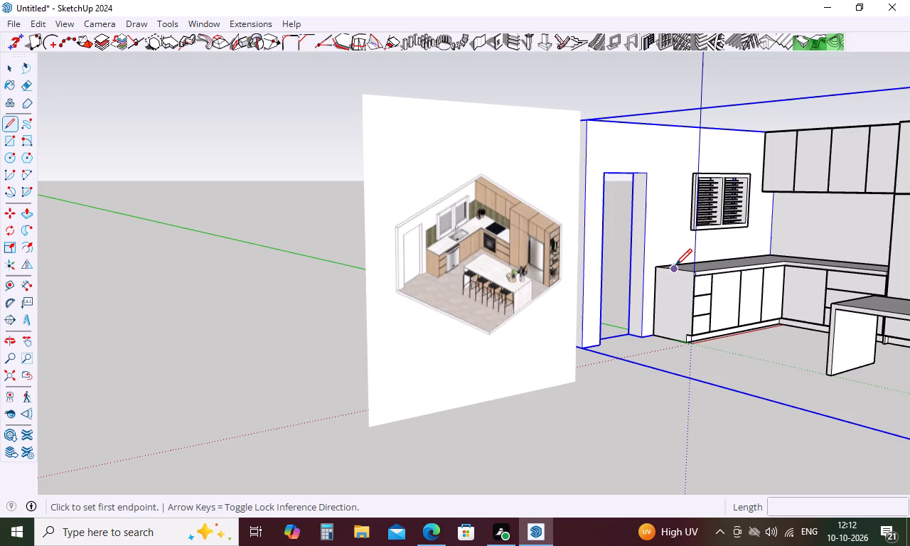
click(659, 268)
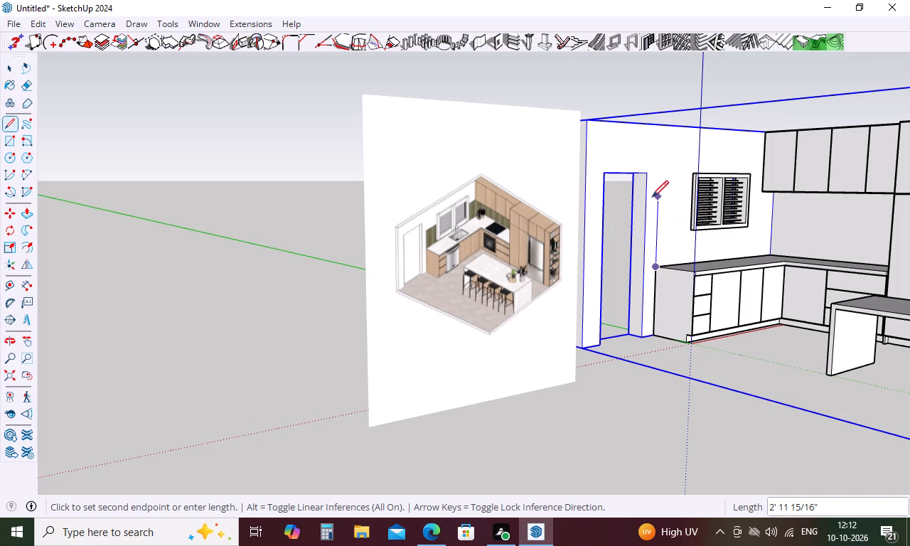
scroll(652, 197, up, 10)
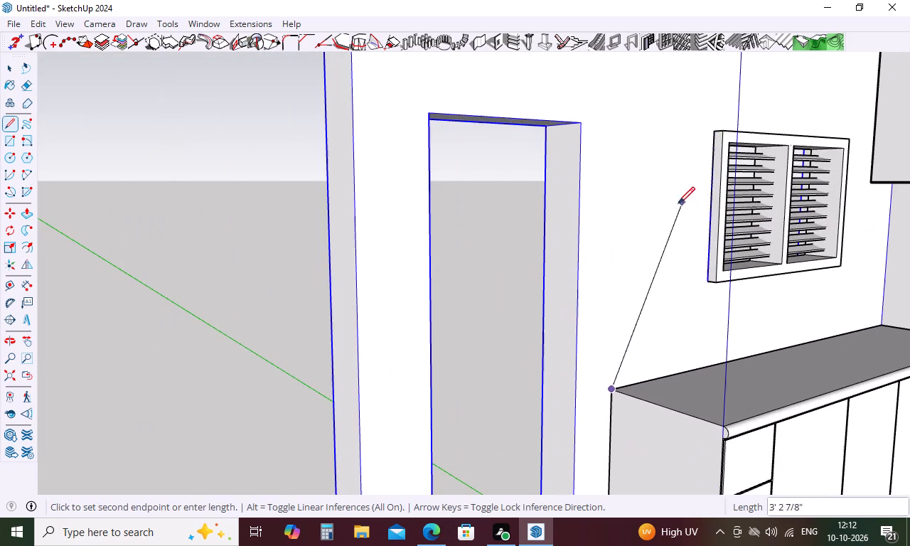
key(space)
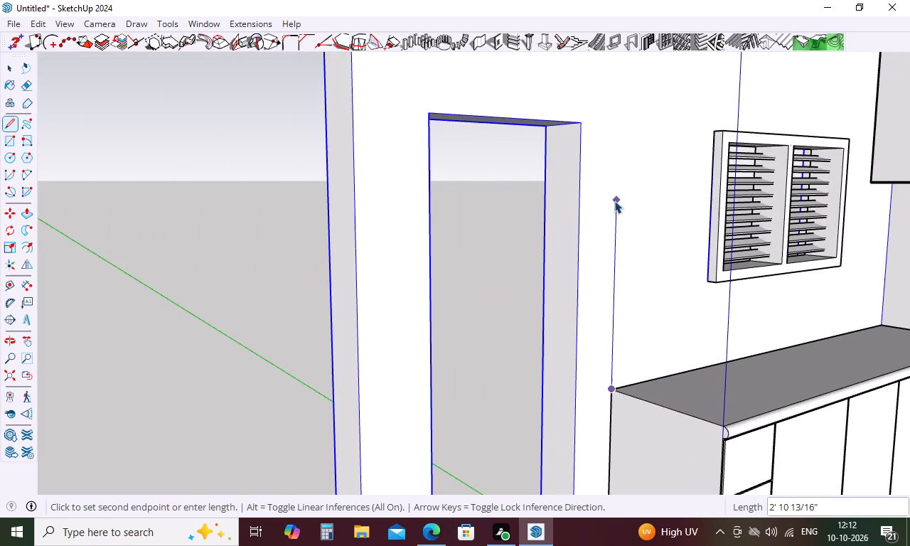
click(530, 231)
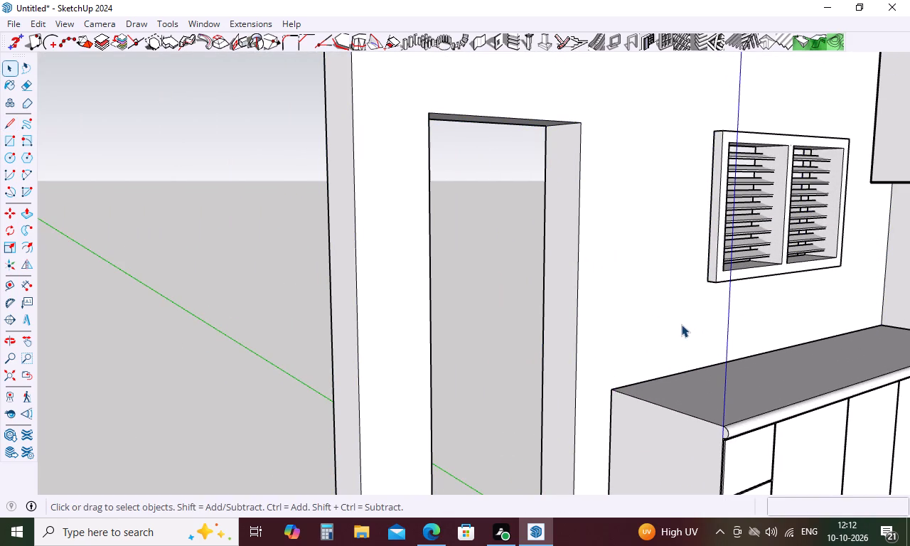
Draw a line about 2' 8 1/2" up the wall from the countertop's back end corner, continuing 2' 3" across to the window frame.
key(l)
click(611, 390)
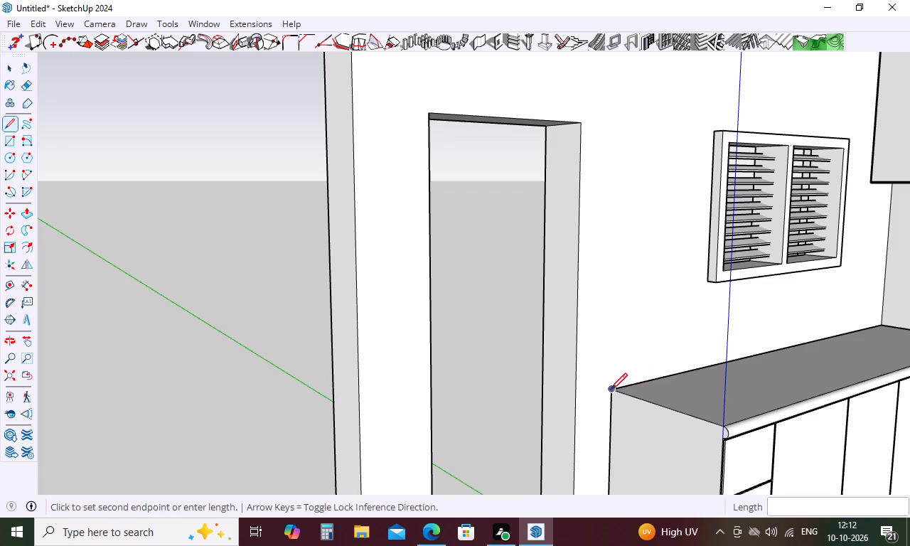
click(608, 213)
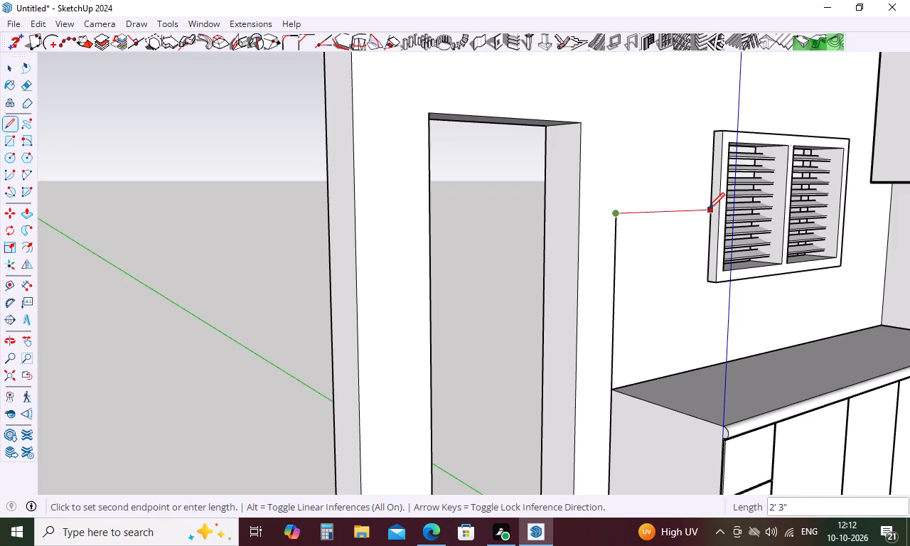
click(710, 209)
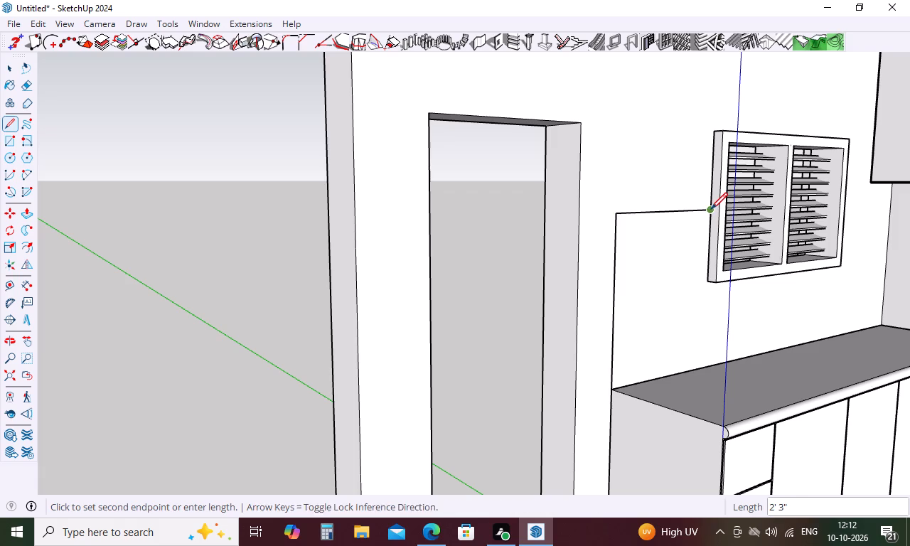
key(space)
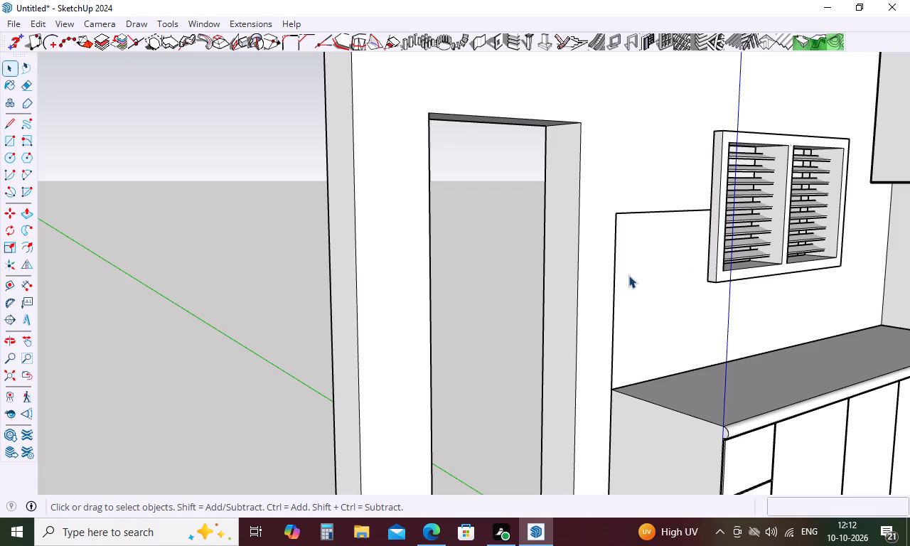
Draw a 5" by 2' rectangle on the wall, starting from the countertop's back end corner.
key(r)
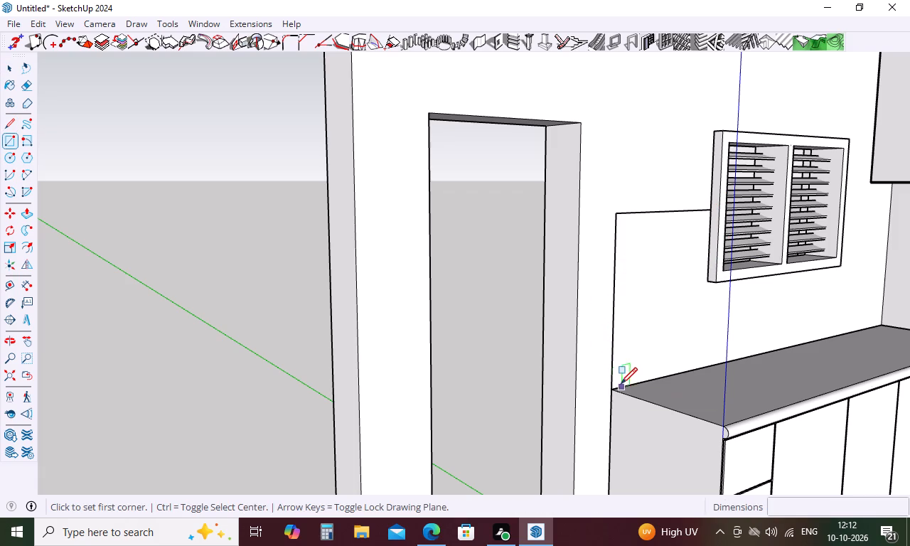
click(619, 385)
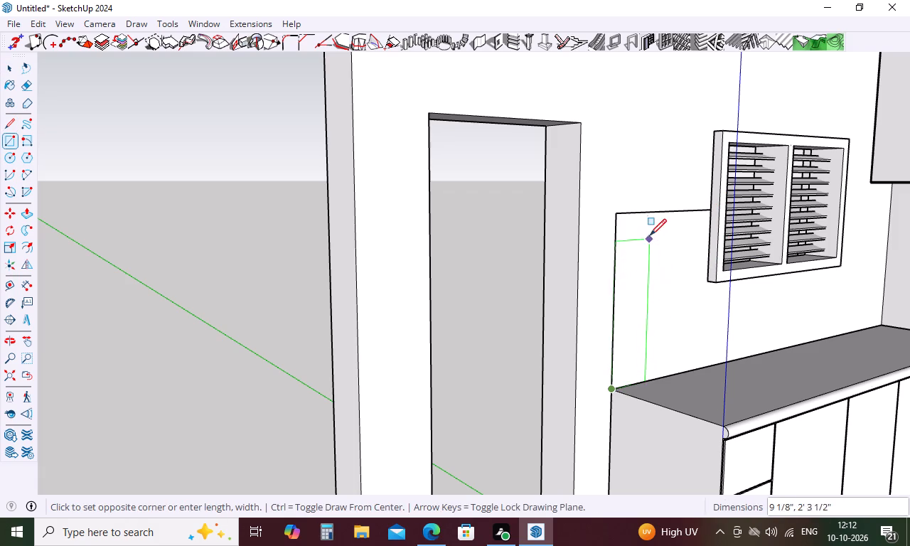
scroll(638, 213, up, 6)
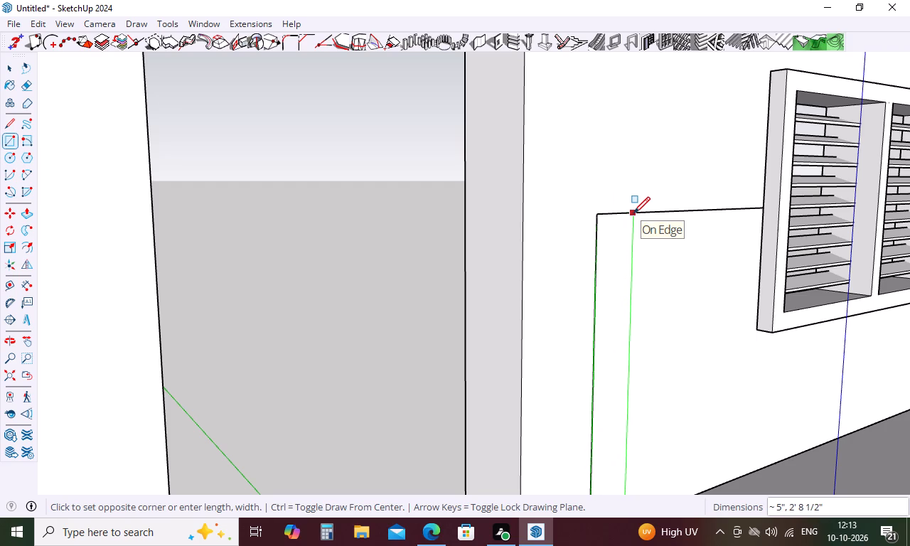
key(5)
text(",)
text(2')
key(Return)
key(Escape)
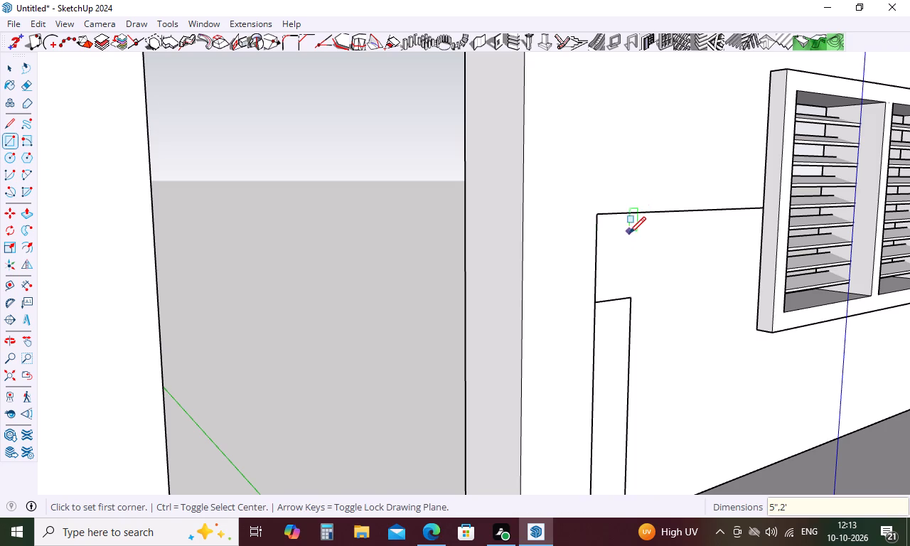
Draw a rectangle .5' wide and about 5" high from the upper inner corner of the 5" strip.
click(631, 303)
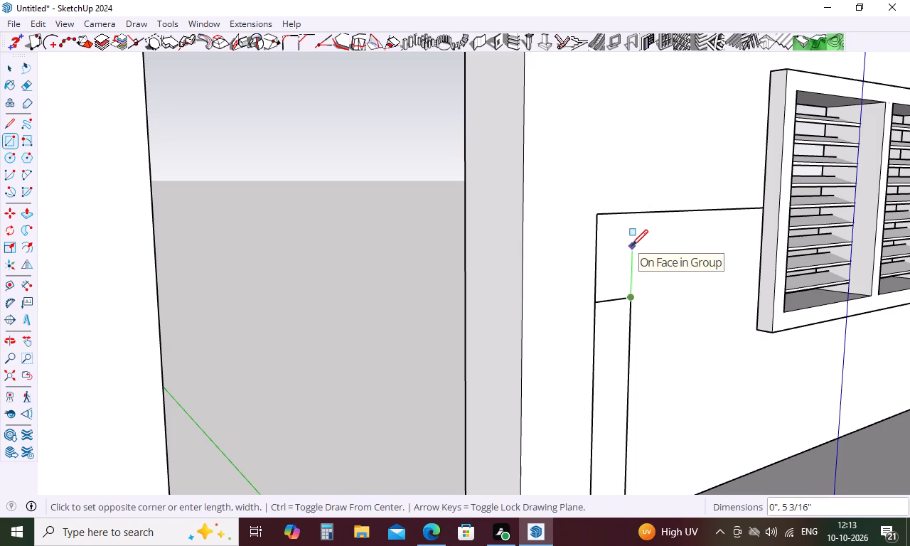
text(.5')
key(Return)
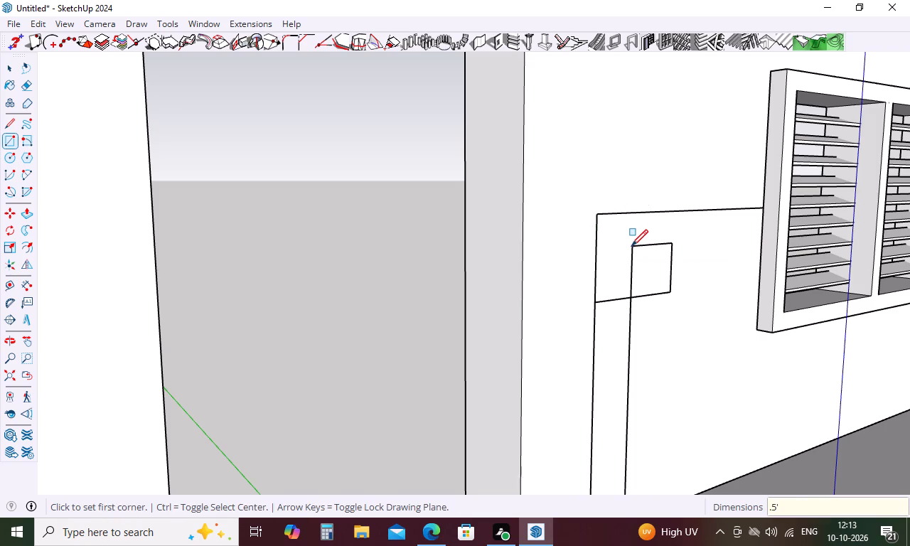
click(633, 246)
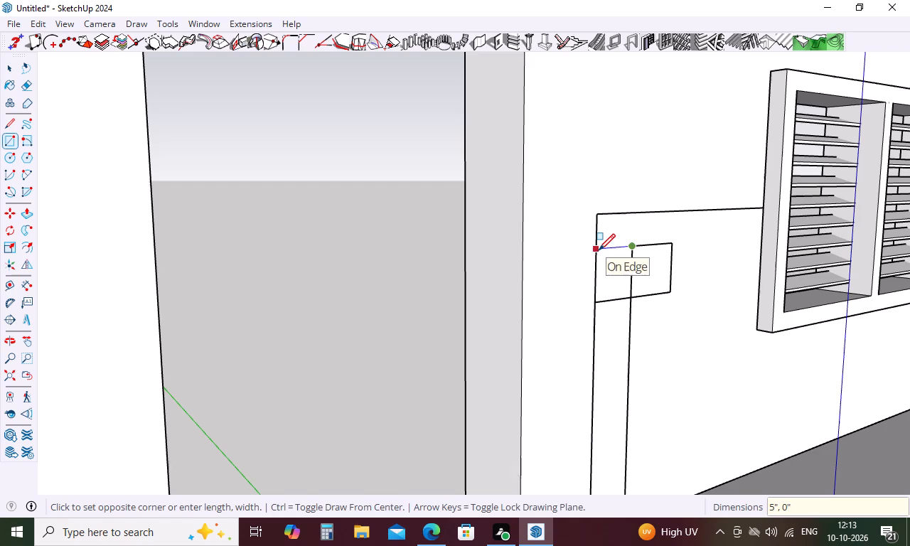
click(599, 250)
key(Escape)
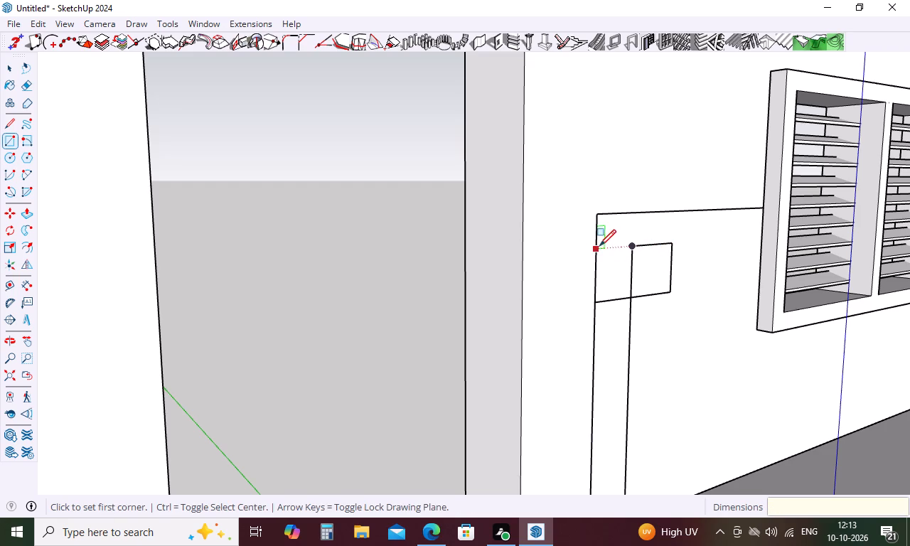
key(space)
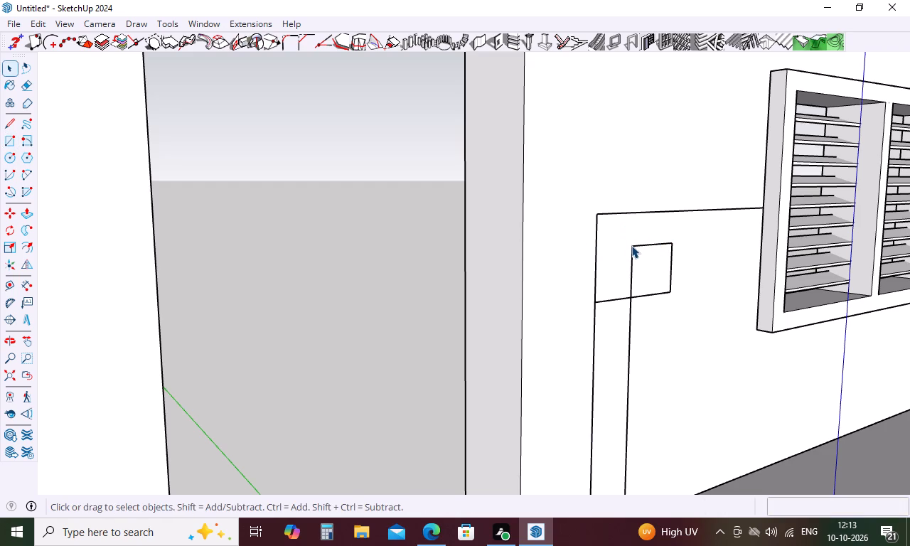
Draw a 5" line from the small rectangle's upper corner to the backsplash outline's vertical edge.
key(l)
click(633, 246)
click(599, 253)
key(Escape)
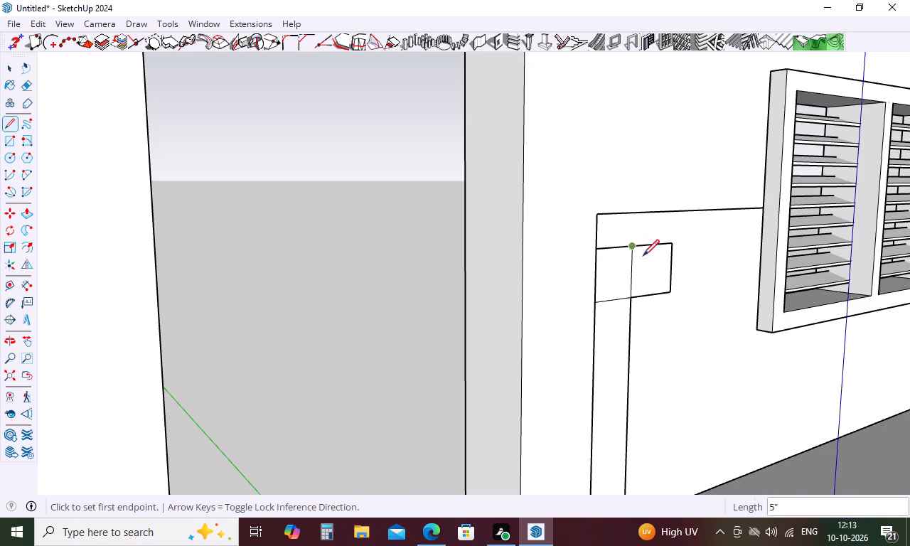
key(space)
Erase the small side rectangle, the backsplash outline and the dividing line across the strip, keeping only the tall 5" strip on the wall.
key(e)
drag(662, 247, 662, 250)
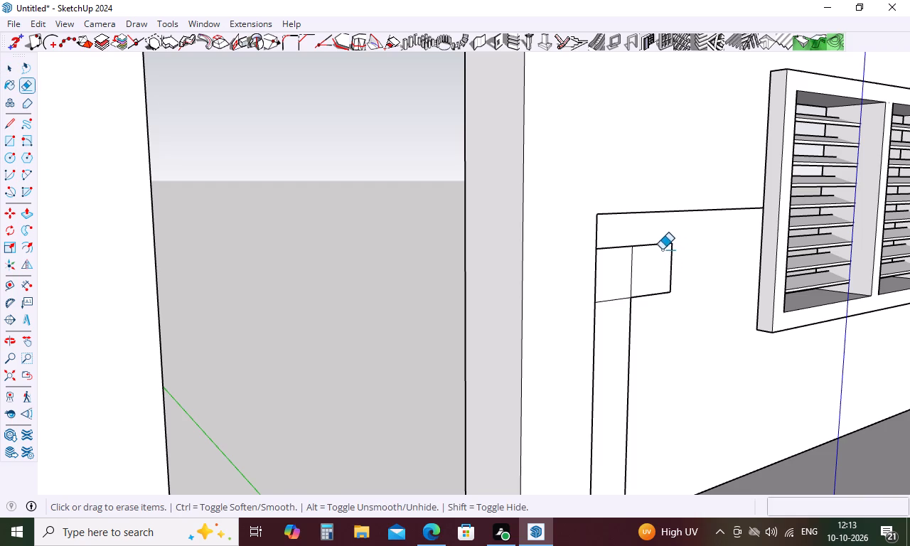
drag(662, 250, 662, 255)
drag(675, 262, 668, 271)
drag(668, 245, 662, 267)
drag(662, 288, 661, 297)
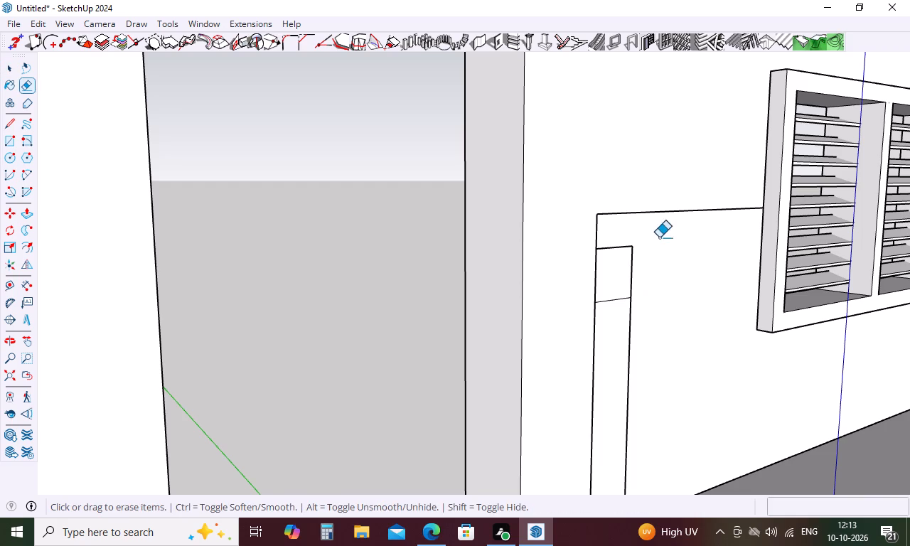
drag(660, 213, 640, 220)
drag(601, 221, 593, 233)
drag(609, 291, 609, 304)
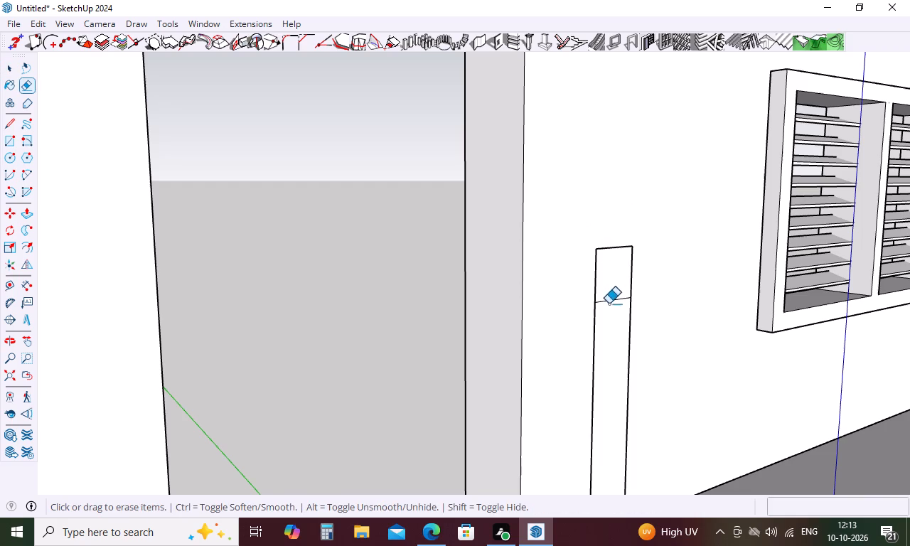
drag(609, 304, 609, 306)
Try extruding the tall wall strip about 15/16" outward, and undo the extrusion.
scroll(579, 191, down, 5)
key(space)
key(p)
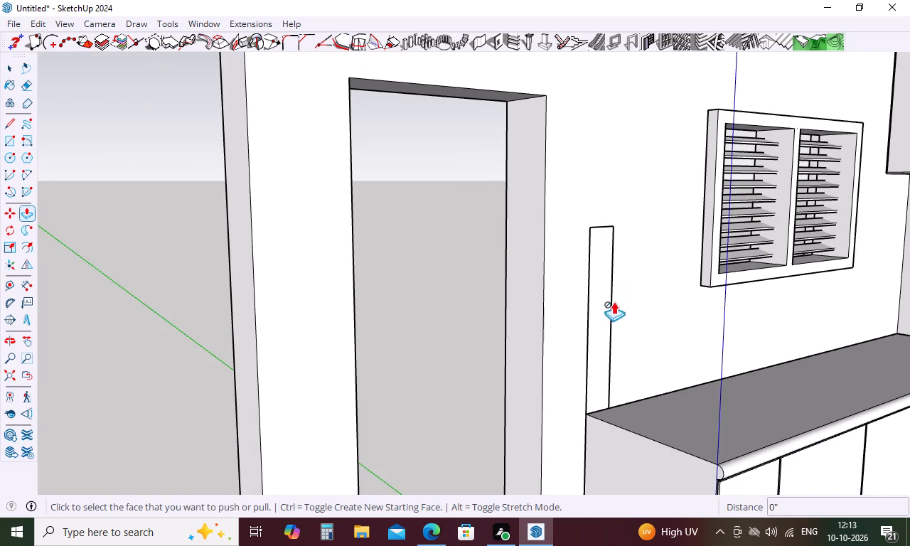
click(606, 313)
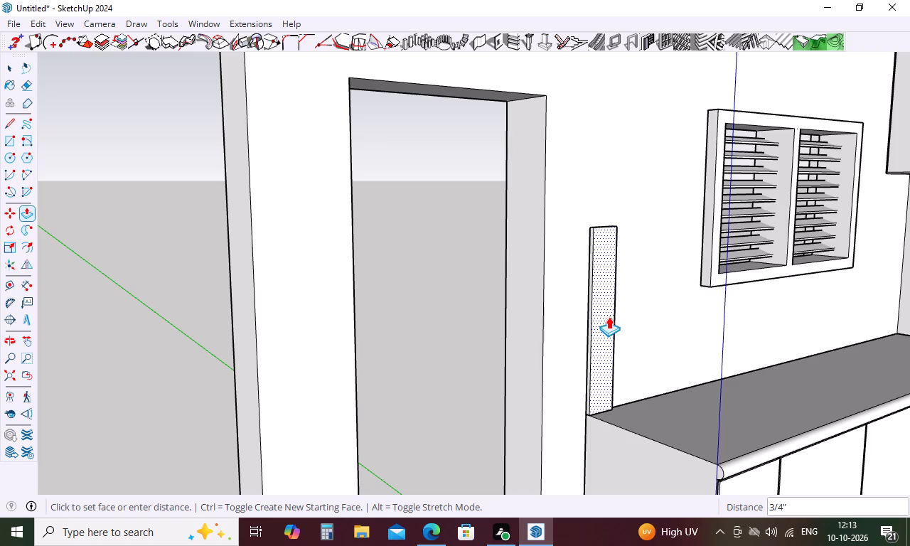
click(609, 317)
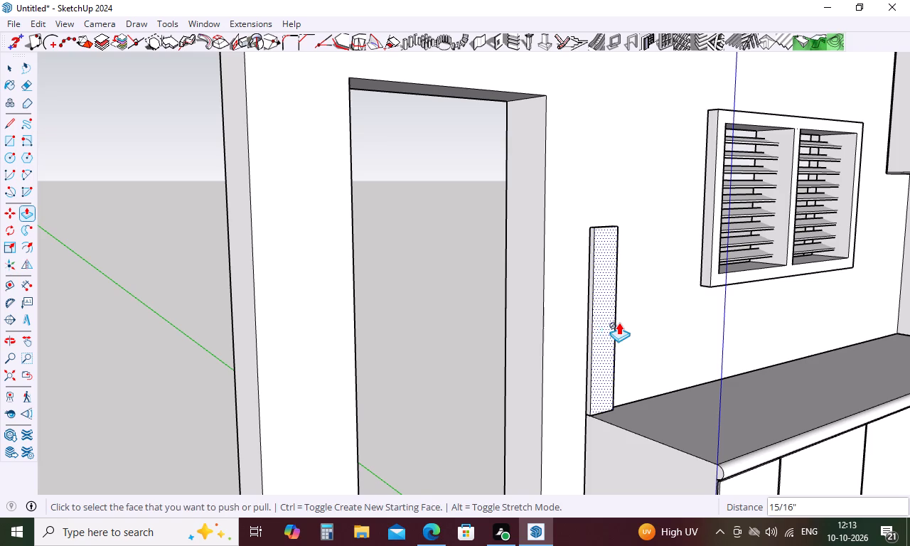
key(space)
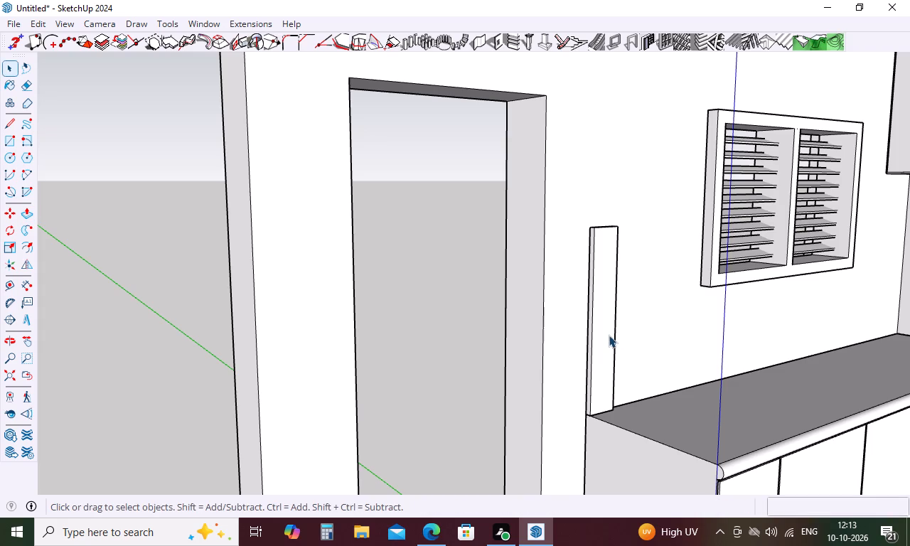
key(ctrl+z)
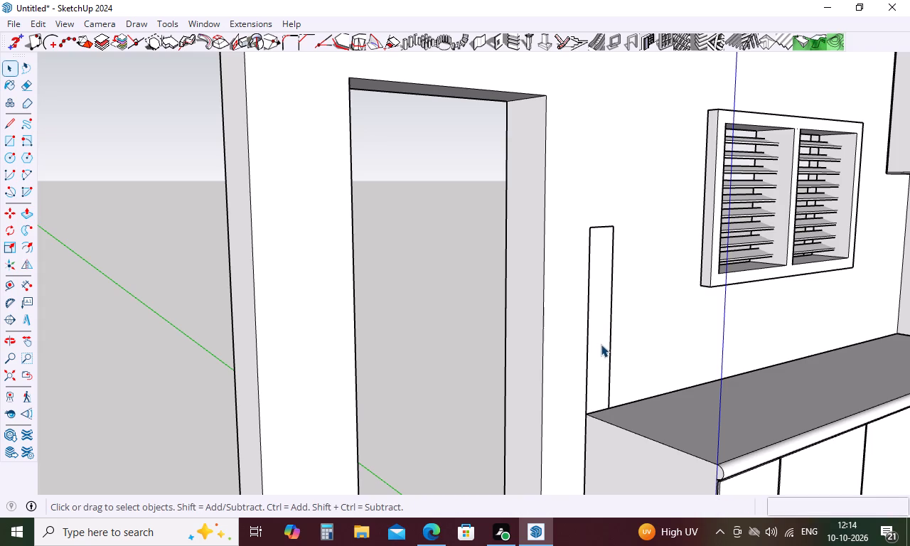
Extrude the tall wall strip 1" out from the wall to form a slat.
key(p)
click(598, 355)
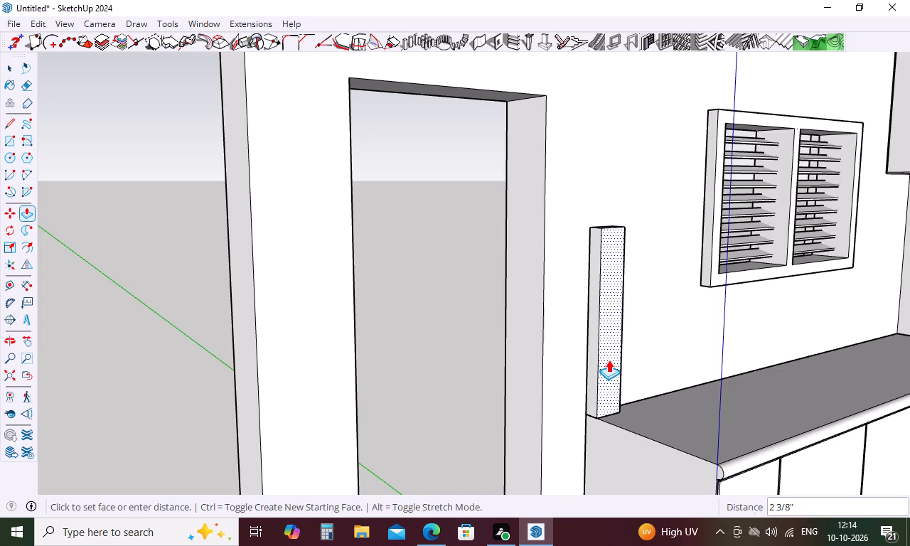
key(1)
key(Return)
key(Escape)
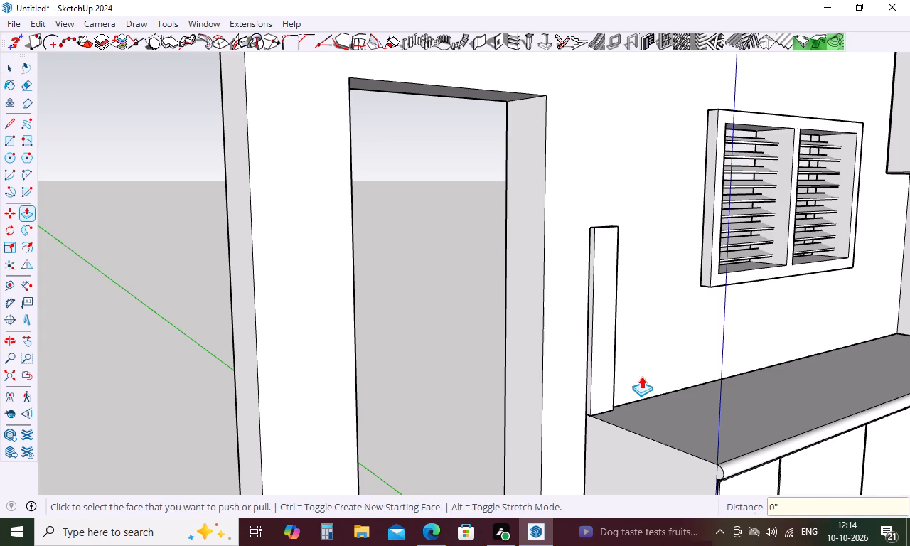
Make the whole extruded slat into a component, keeping the default definition name and settings.
key(space)
double_click(607, 382)
triple_click(606, 380)
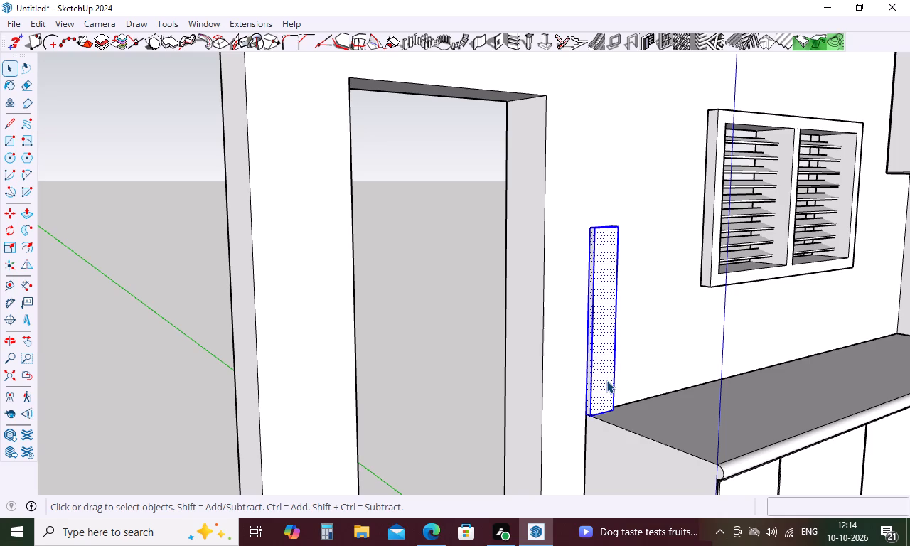
triple_click(606, 380)
right_click(606, 377)
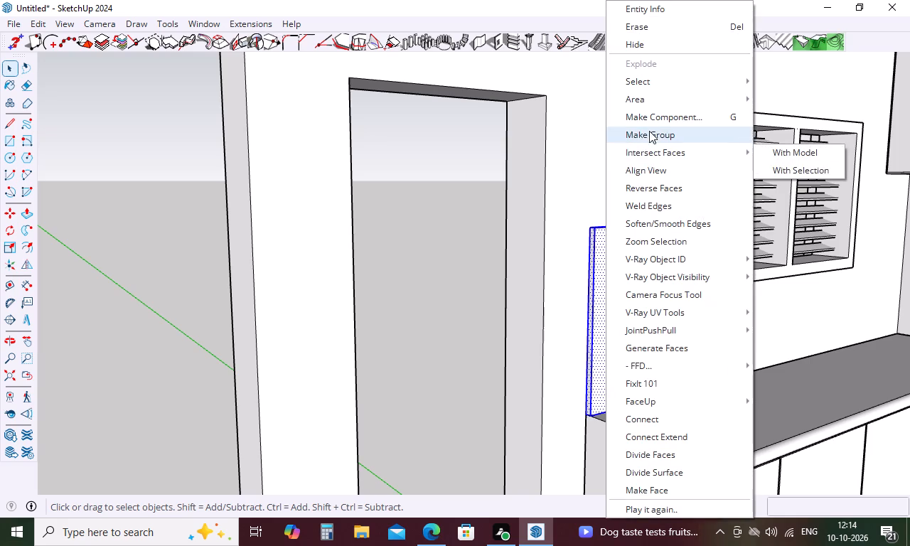
click(658, 117)
click(481, 451)
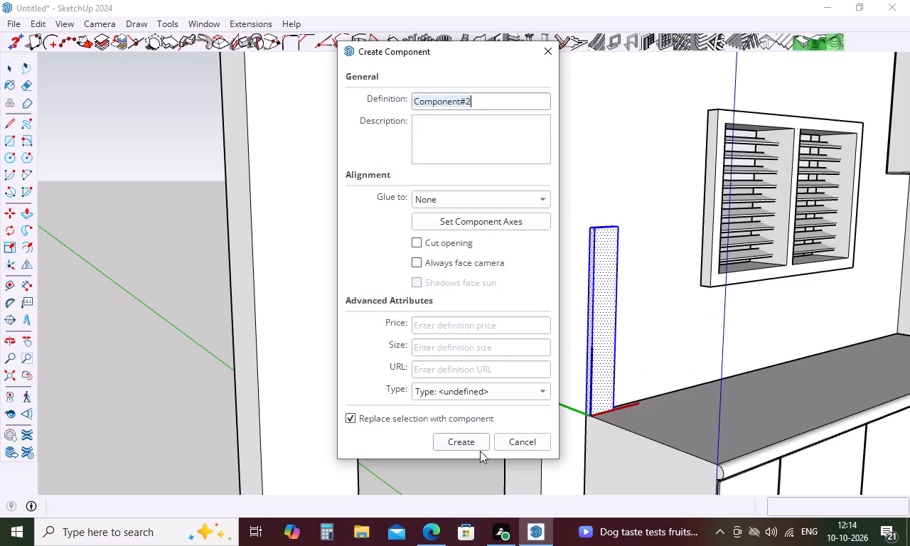
click(471, 444)
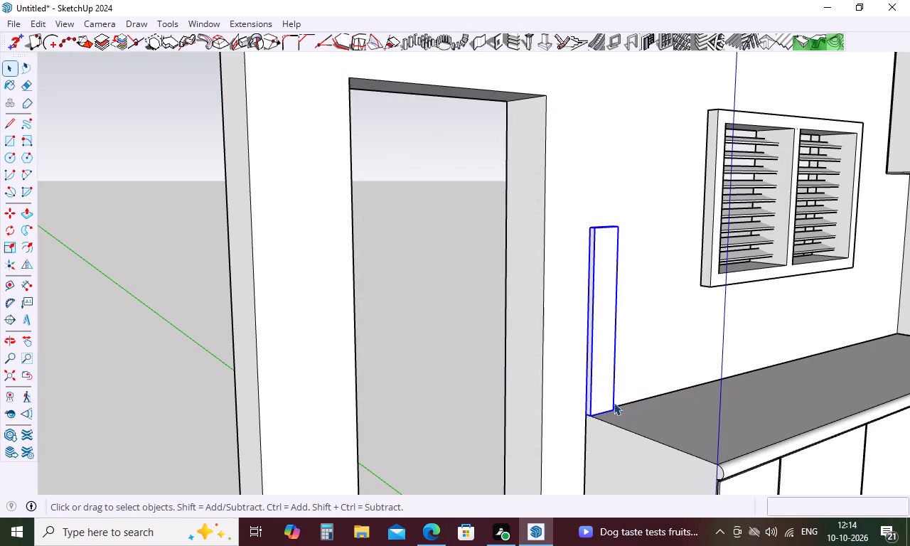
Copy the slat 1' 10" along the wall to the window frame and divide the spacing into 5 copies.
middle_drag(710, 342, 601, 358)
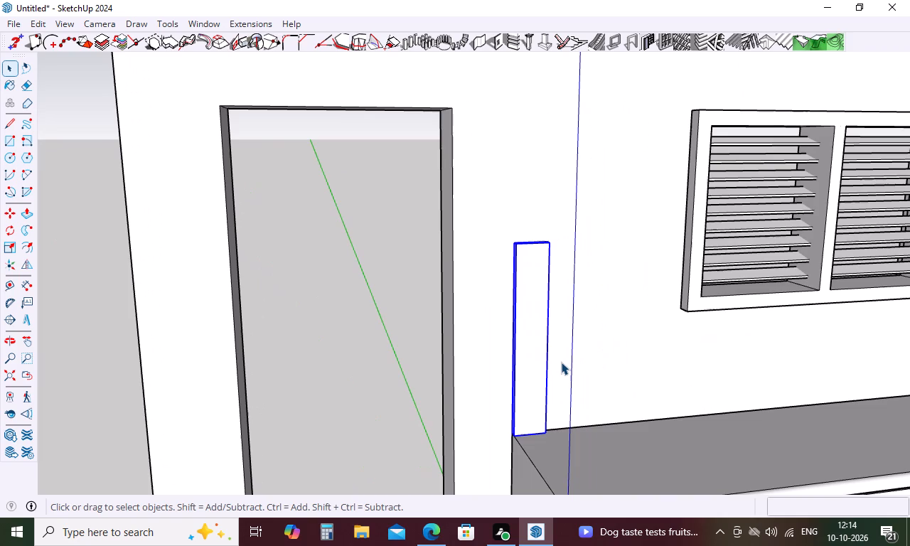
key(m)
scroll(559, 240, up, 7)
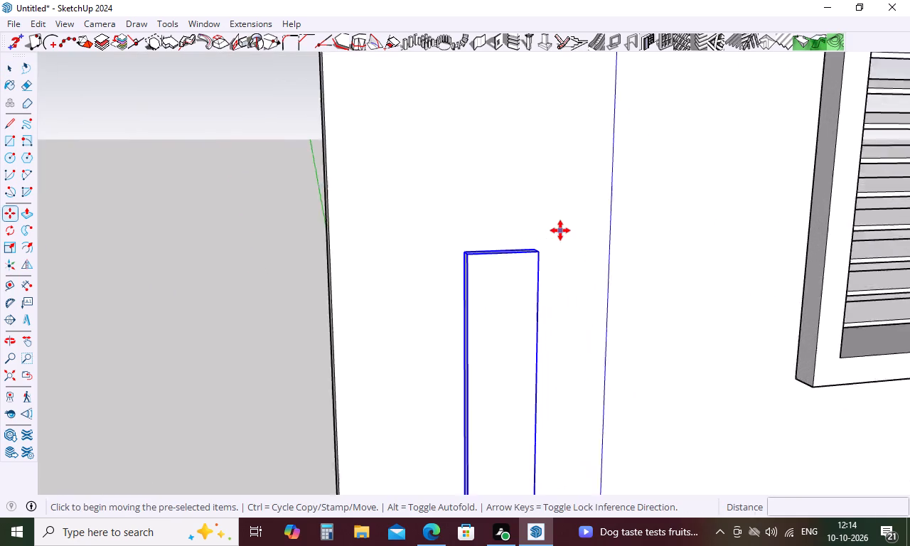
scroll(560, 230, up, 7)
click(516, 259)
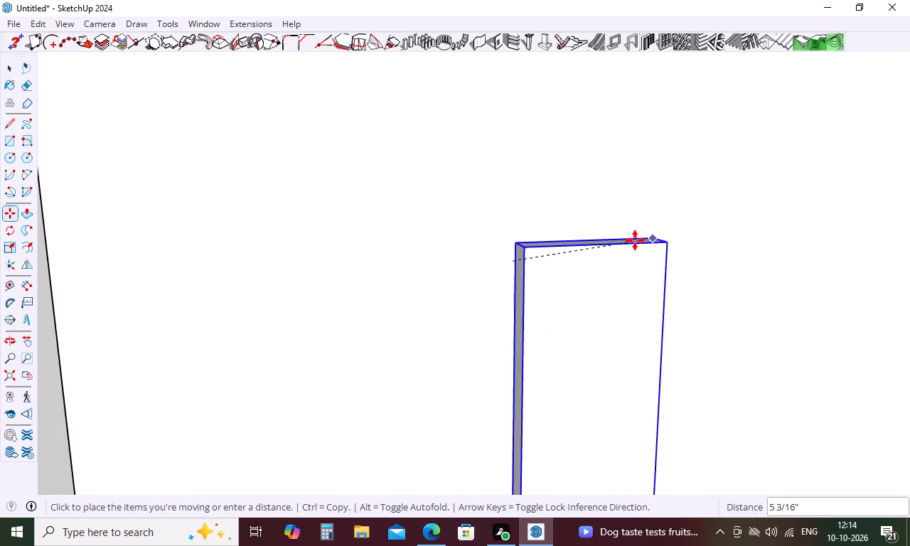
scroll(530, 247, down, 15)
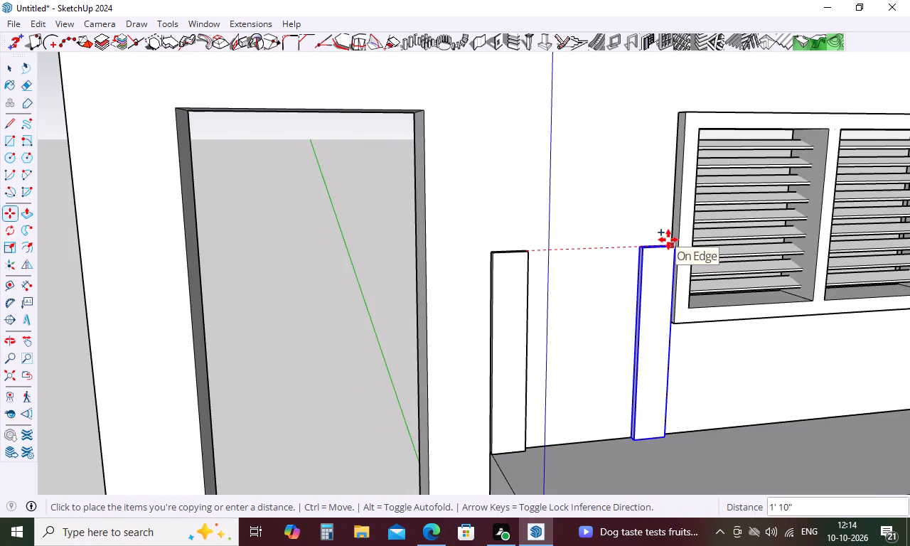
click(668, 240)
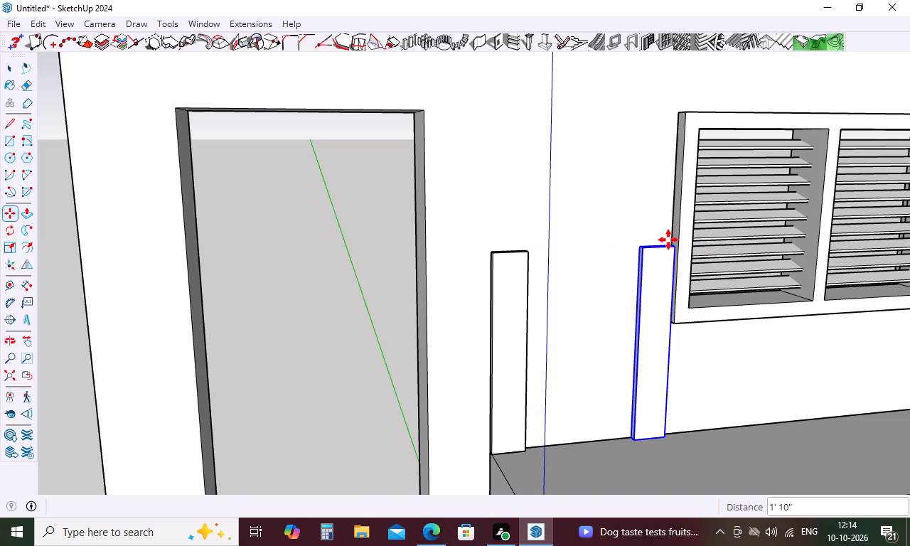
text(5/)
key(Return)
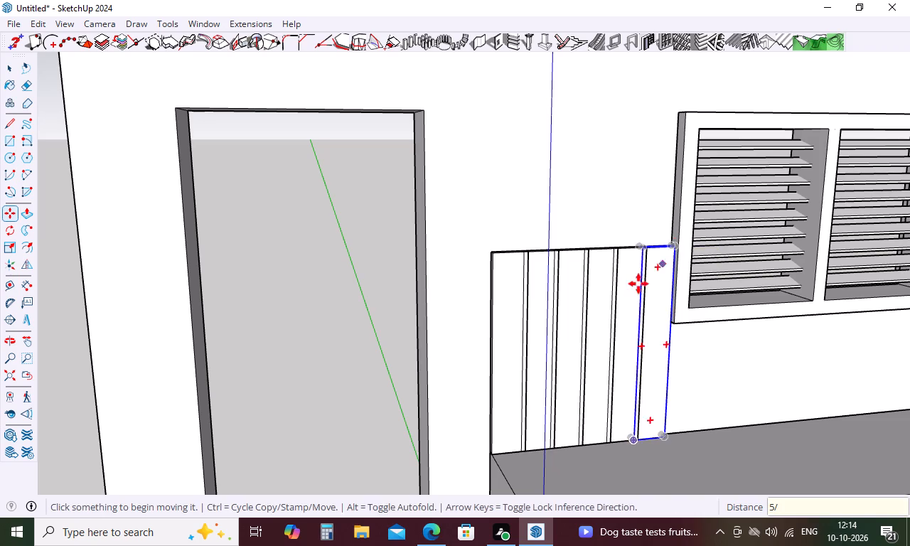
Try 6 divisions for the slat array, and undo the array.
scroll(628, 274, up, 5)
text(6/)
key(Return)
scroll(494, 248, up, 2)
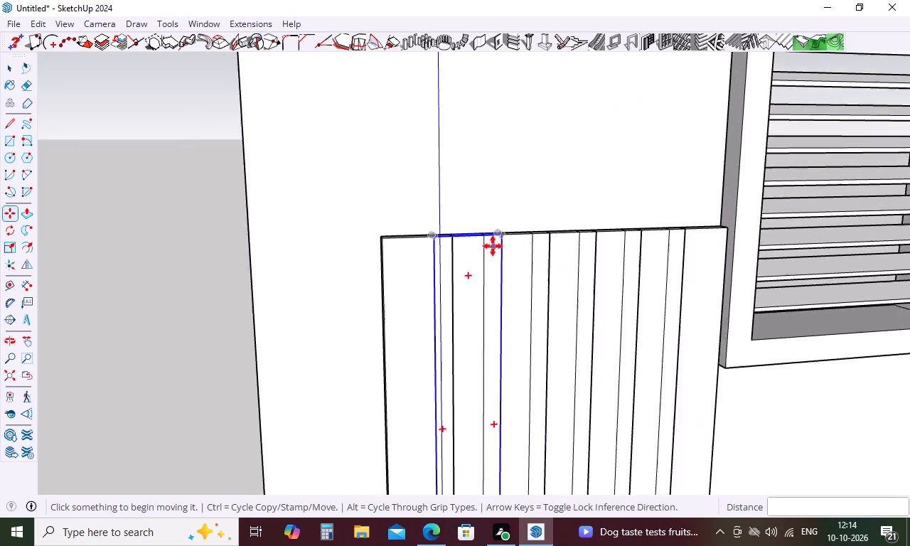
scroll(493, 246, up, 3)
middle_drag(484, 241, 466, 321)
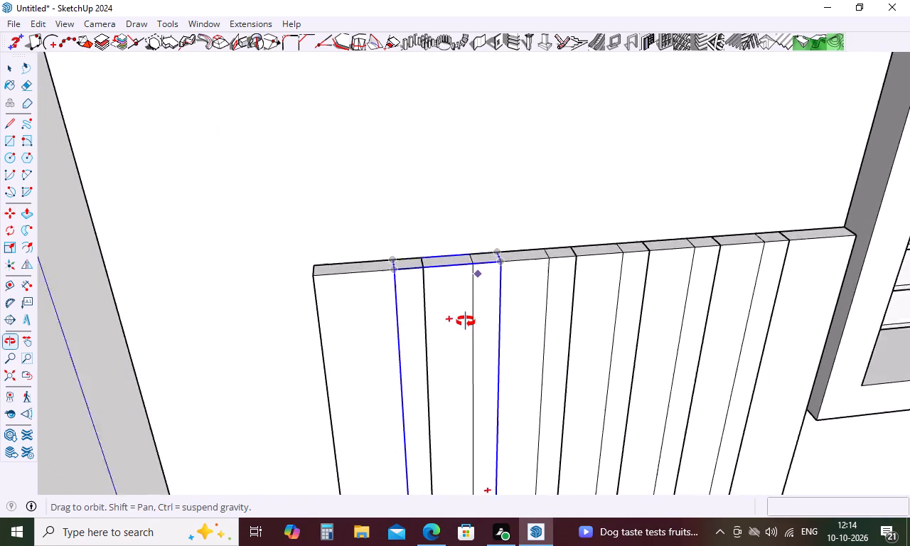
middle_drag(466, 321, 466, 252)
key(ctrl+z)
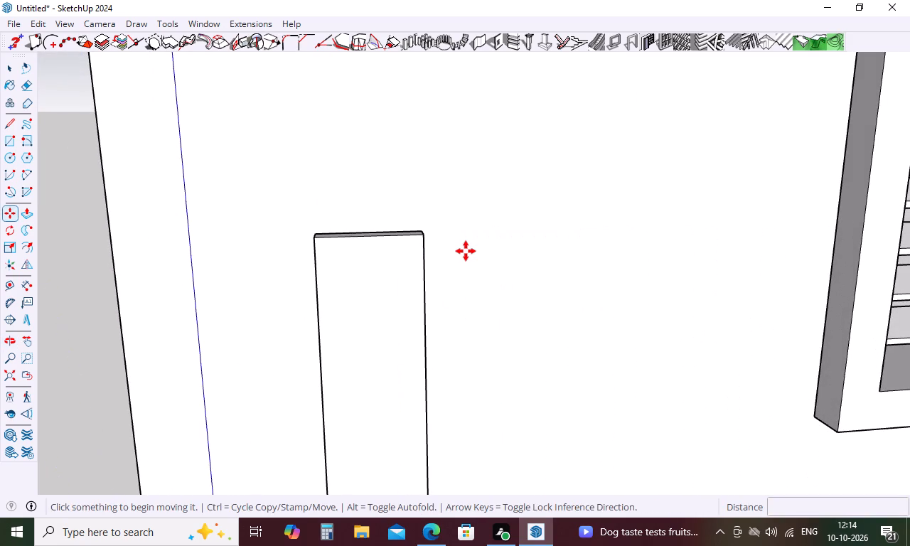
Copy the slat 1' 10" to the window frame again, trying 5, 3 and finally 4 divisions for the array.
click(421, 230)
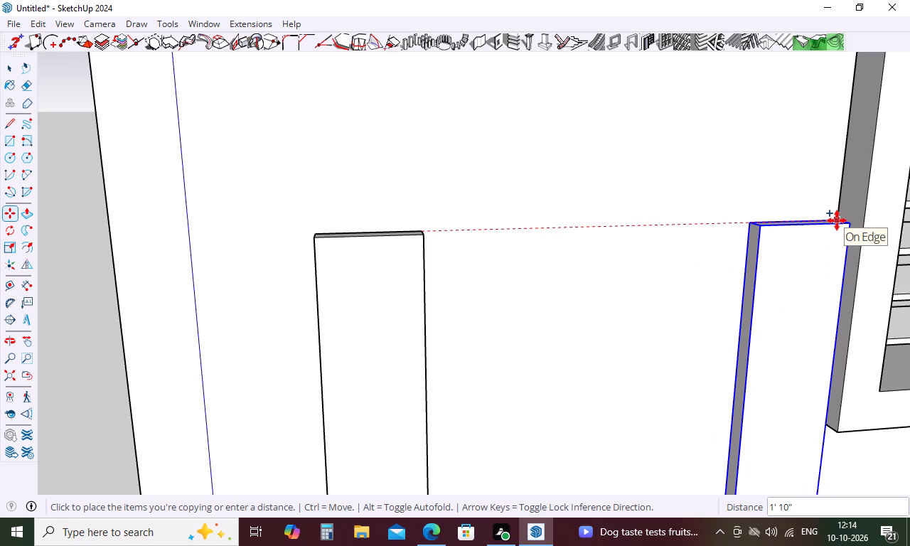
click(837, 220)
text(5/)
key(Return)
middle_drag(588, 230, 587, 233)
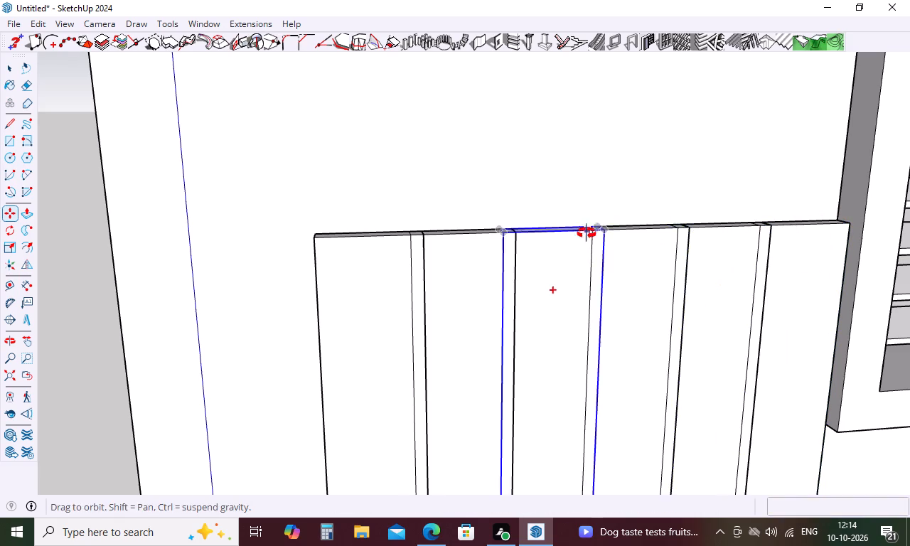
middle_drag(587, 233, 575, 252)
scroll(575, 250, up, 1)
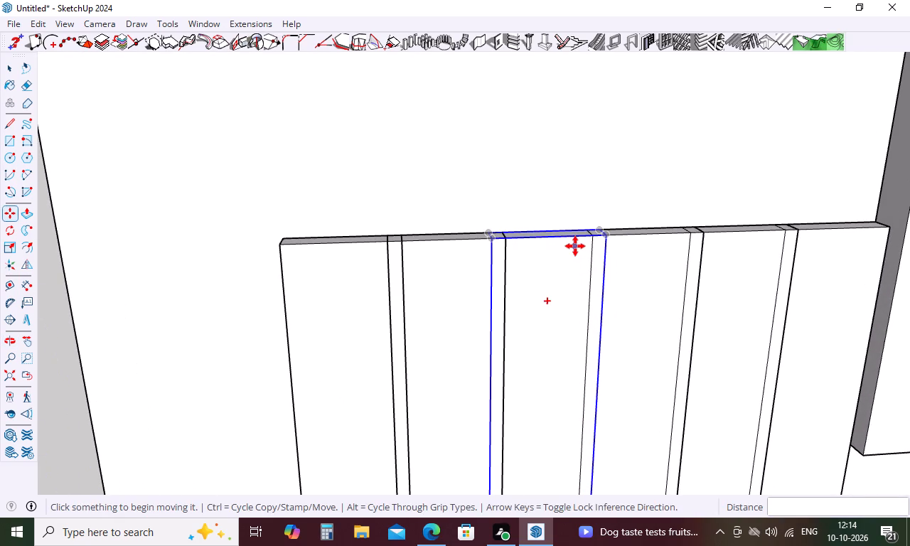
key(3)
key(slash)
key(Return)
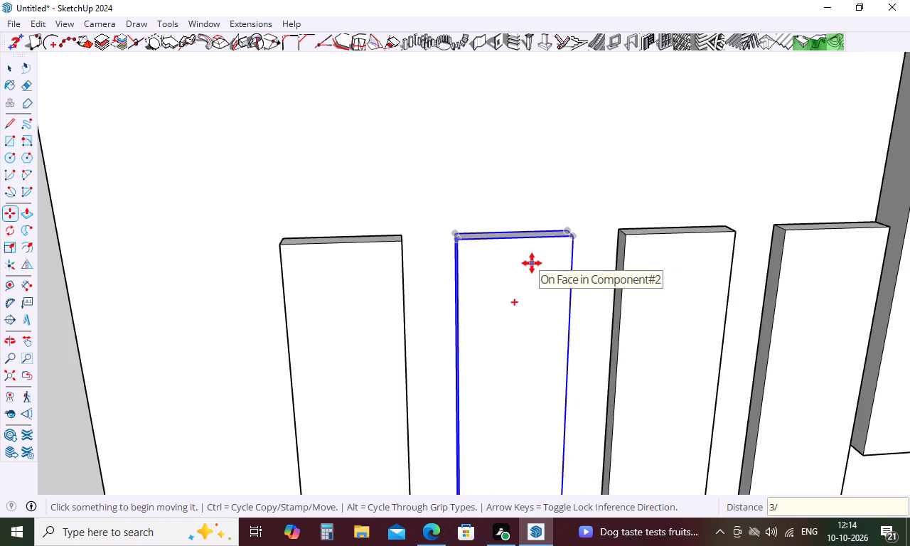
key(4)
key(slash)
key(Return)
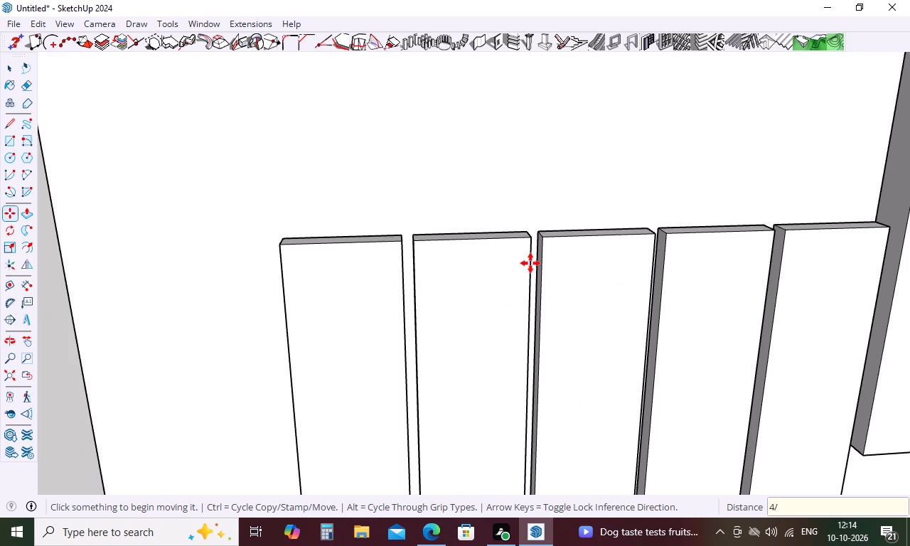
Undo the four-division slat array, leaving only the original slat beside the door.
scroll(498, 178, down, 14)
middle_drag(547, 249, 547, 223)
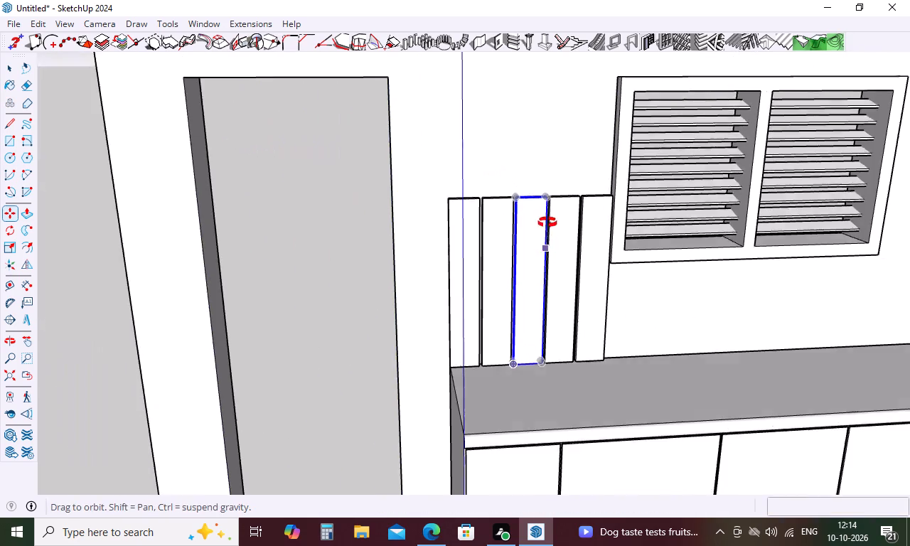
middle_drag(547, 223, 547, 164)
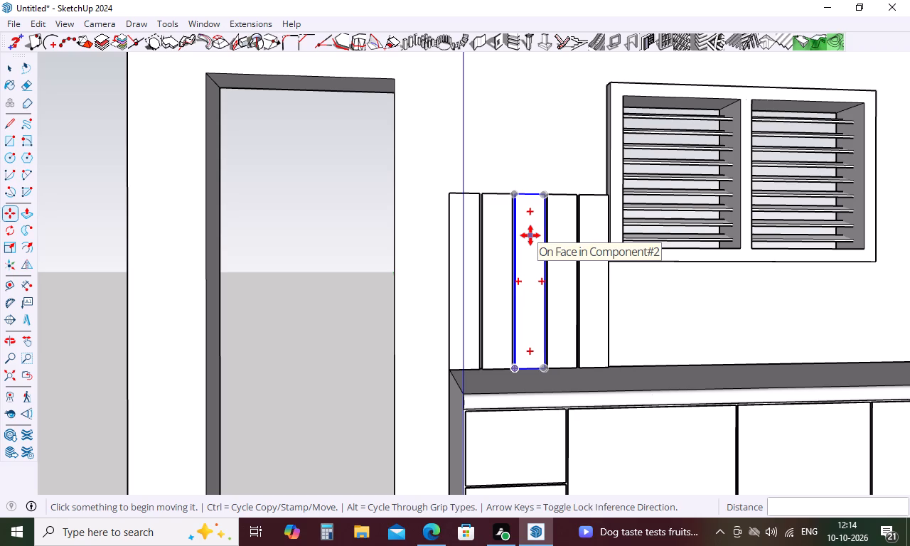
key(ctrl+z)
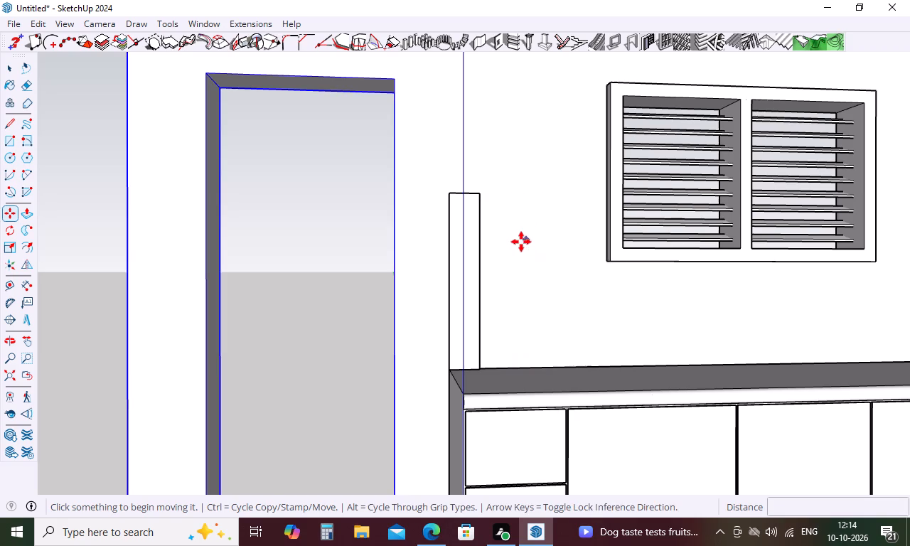
Examine the slatted backsplash beside the window in the reference image against the modelled kitchen wall.
scroll(521, 237, down, 15)
scroll(277, 234, up, 9)
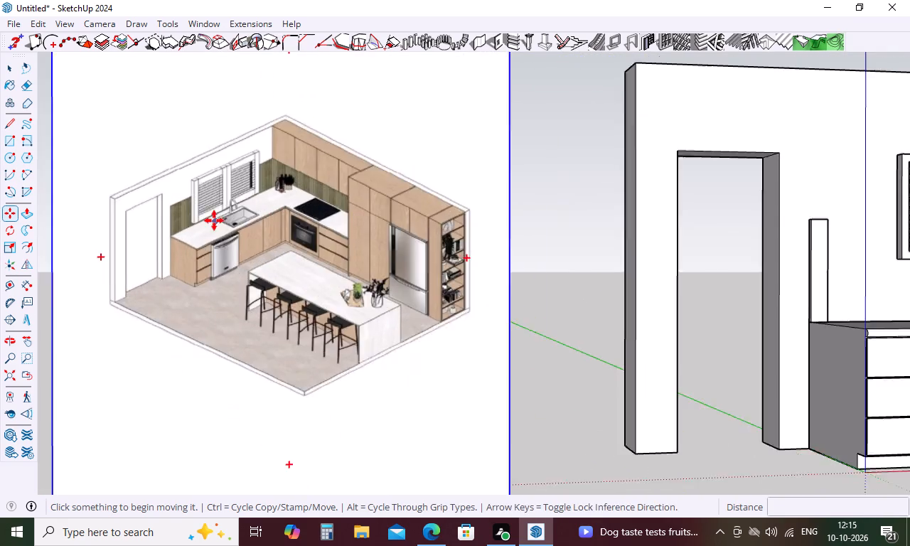
scroll(214, 220, up, 14)
scroll(161, 213, down, 18)
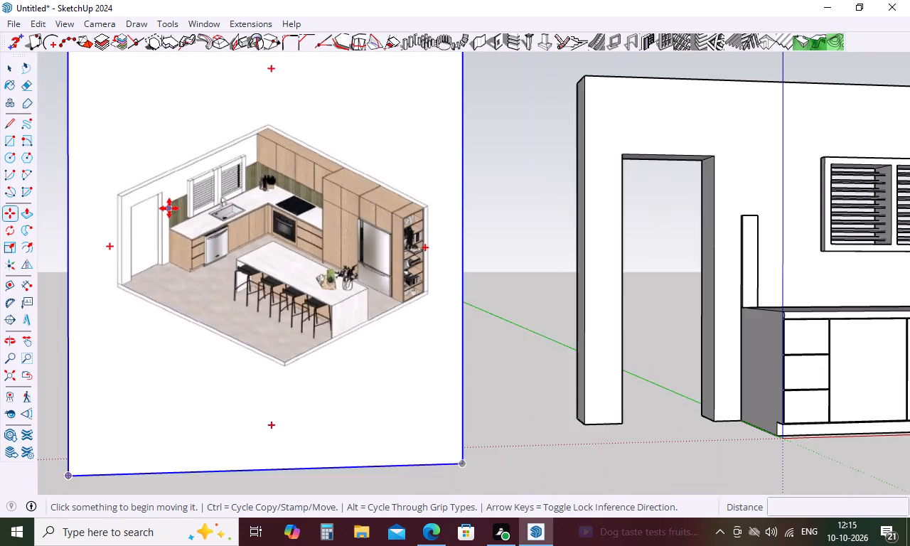
scroll(169, 208, down, 4)
middle_drag(616, 215, 511, 235)
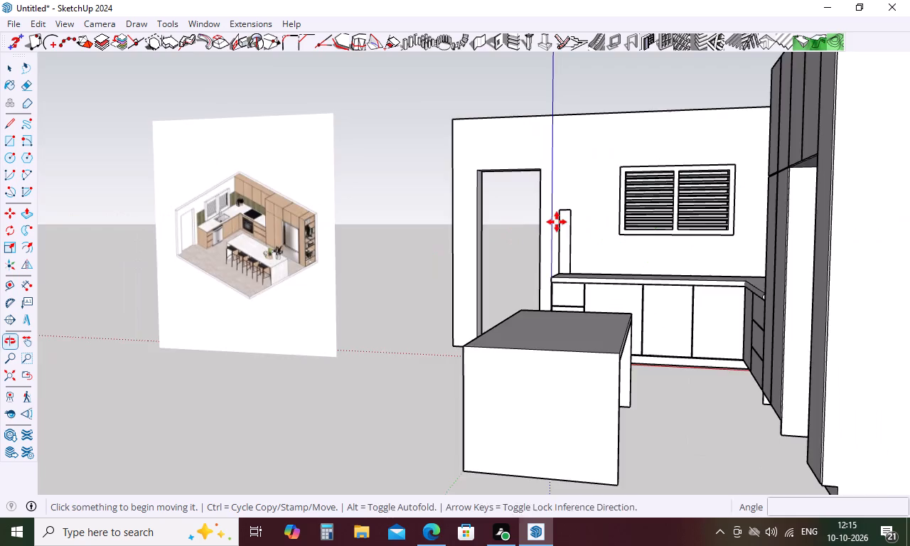
Narrow the slat beside the door by pushing its window-side face inward 2" inside the component.
scroll(590, 210, up, 11)
middle_drag(591, 208, 547, 306)
scroll(551, 195, up, 5)
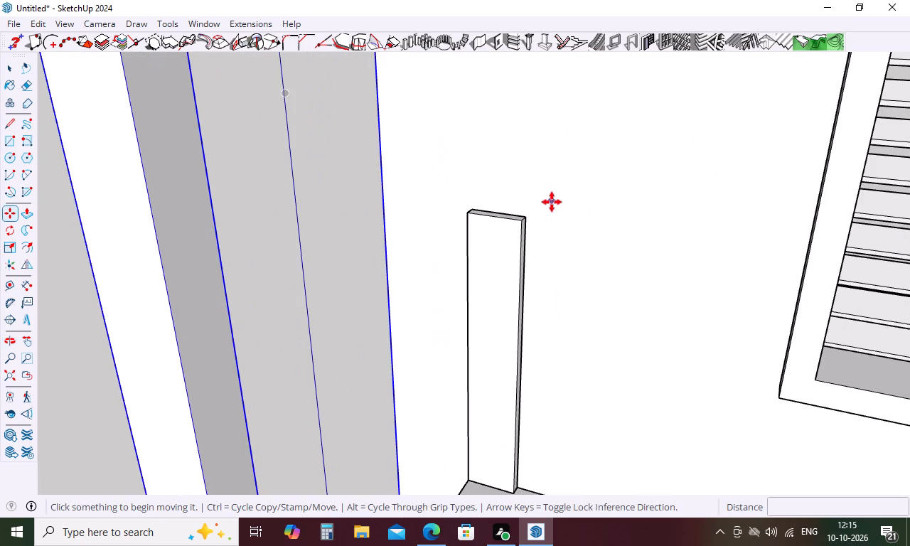
key(space)
key(p)
scroll(534, 238, up, 4)
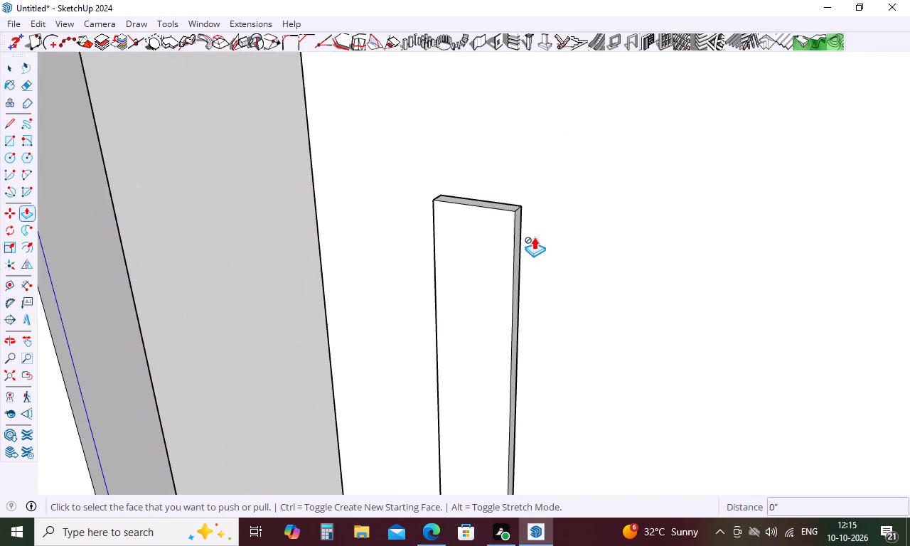
key(space)
text(p)
middle_drag(533, 240, 520, 275)
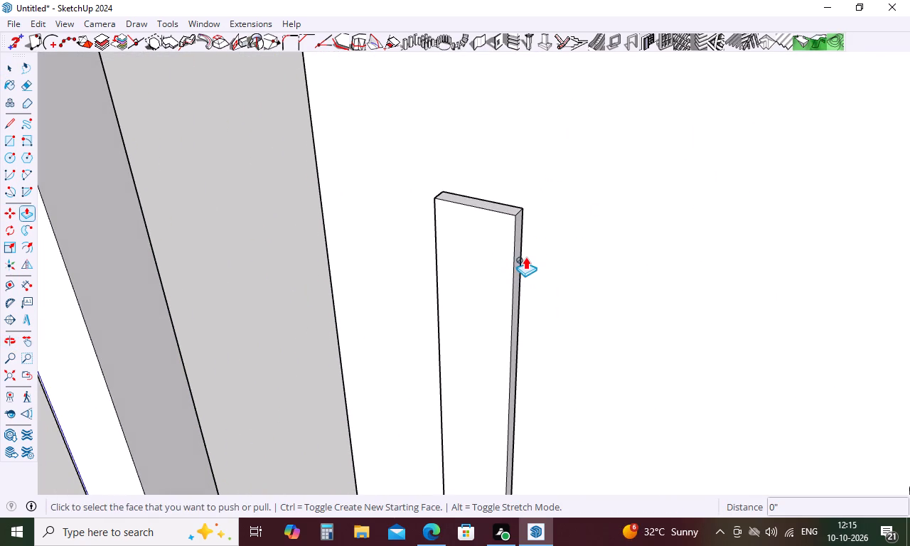
key(space)
double_click(508, 259)
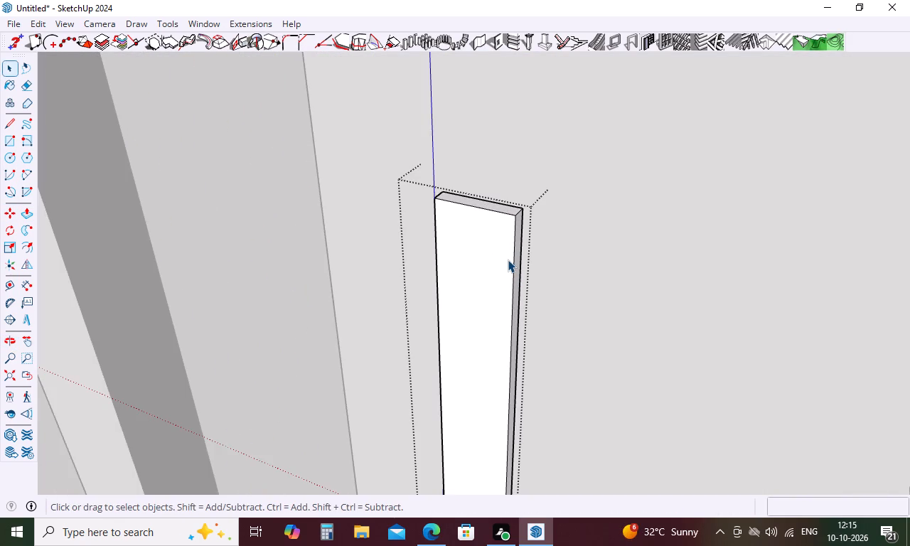
key(p)
click(520, 274)
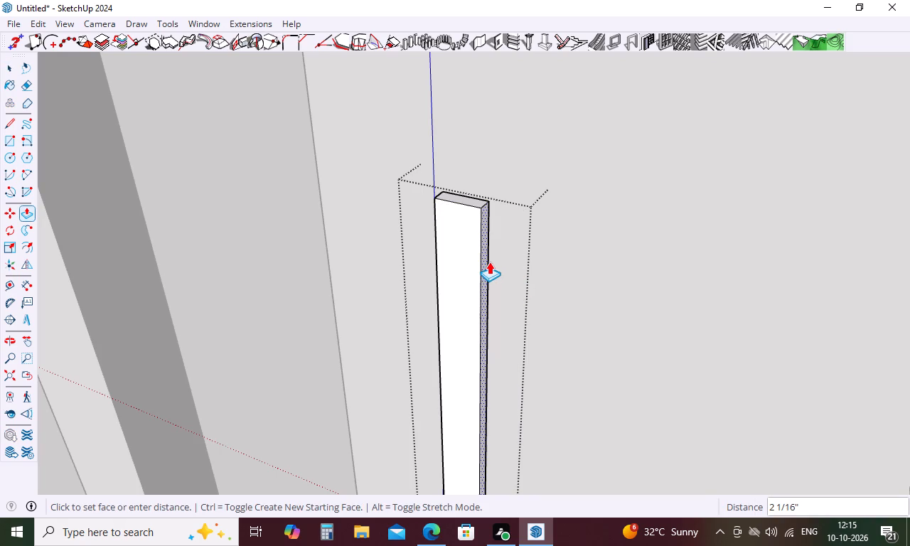
key(2)
key(Return)
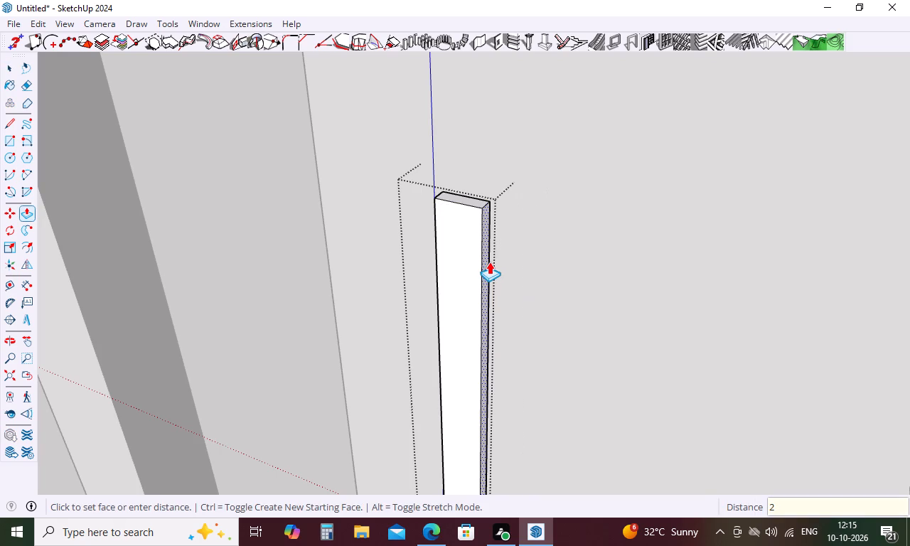
scroll(512, 231, down, 4)
key(space)
click(358, 279)
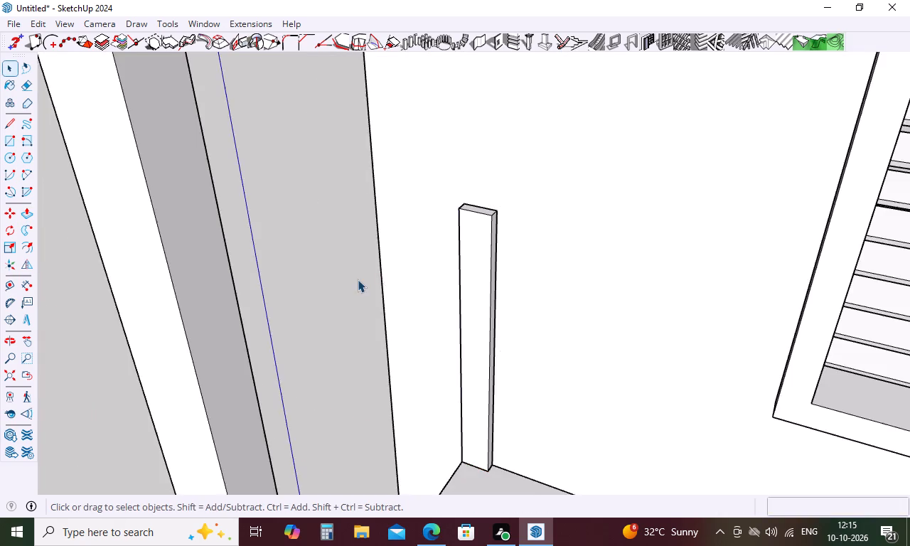
Copy the narrowed slat 2' along the wall so that it meets the window frame's edge.
scroll(560, 248, down, 1)
middle_drag(562, 247, 657, 132)
scroll(646, 140, down, 5)
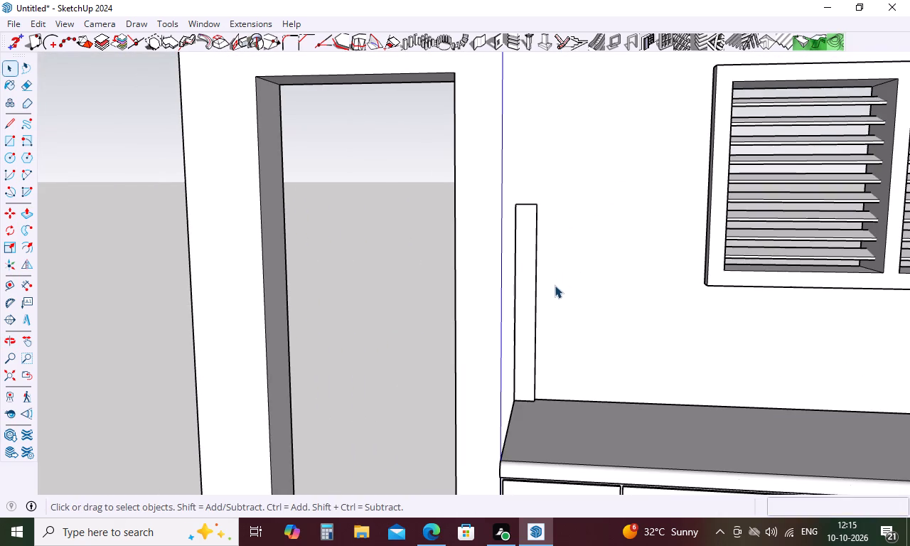
key(m)
scroll(547, 183, up, 4)
middle_drag(549, 199, 528, 344)
scroll(540, 239, up, 10)
click(530, 198)
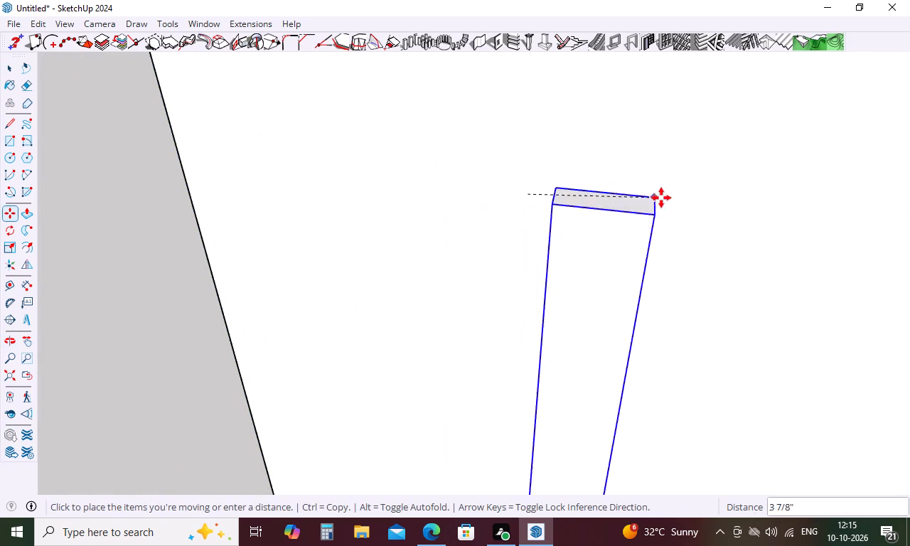
scroll(652, 200, down, 15)
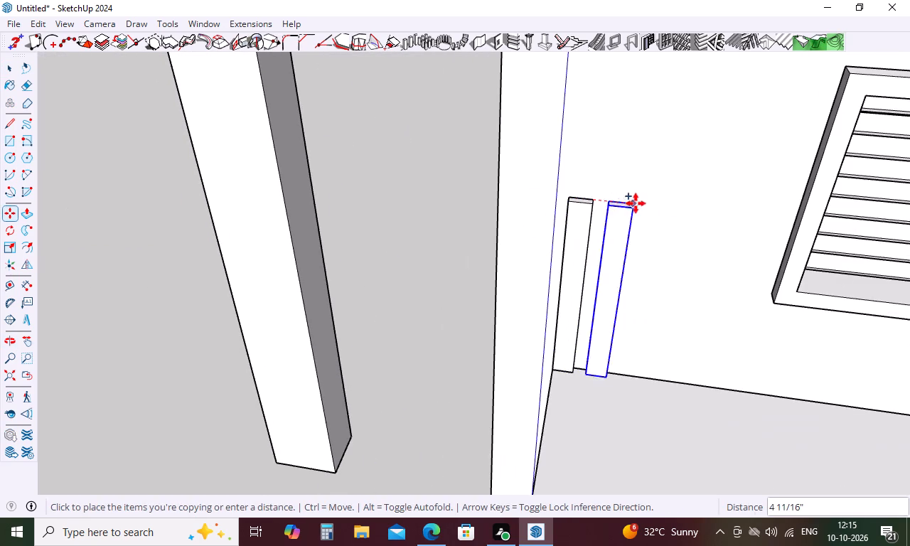
click(795, 220)
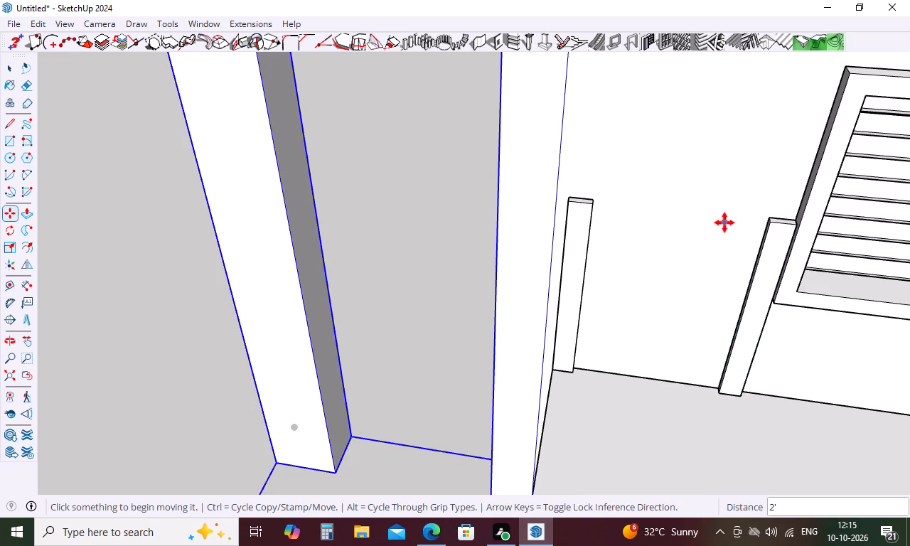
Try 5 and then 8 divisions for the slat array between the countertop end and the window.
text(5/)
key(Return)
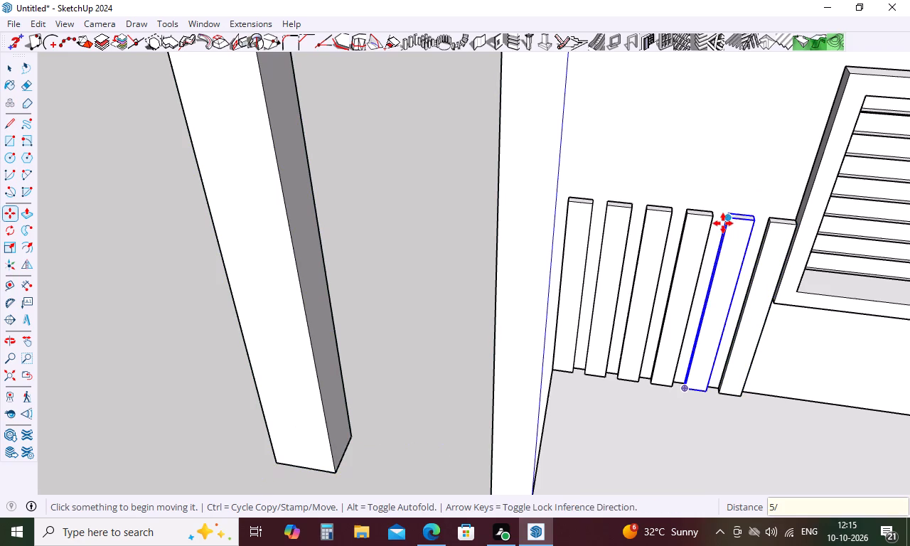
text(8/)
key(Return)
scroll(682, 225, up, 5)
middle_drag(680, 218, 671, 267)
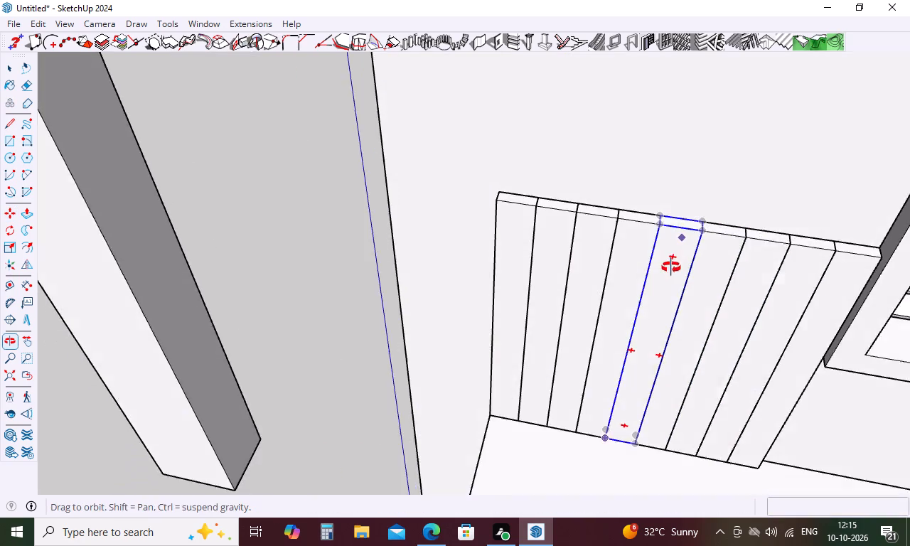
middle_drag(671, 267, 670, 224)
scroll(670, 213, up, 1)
Examine the slat spacing of the green backsplash beside the window in the reference image.
scroll(699, 176, down, 16)
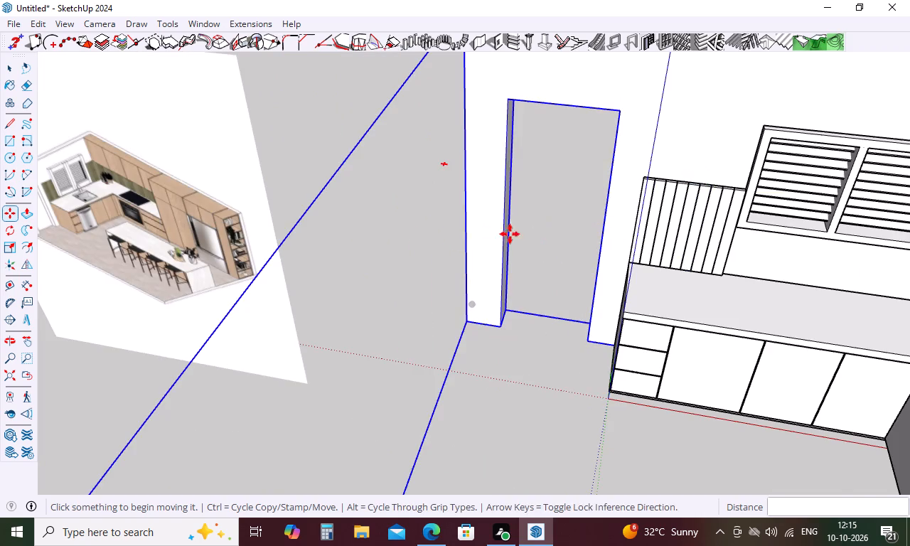
scroll(293, 241, down, 5)
scroll(99, 217, up, 20)
scroll(99, 217, up, 1)
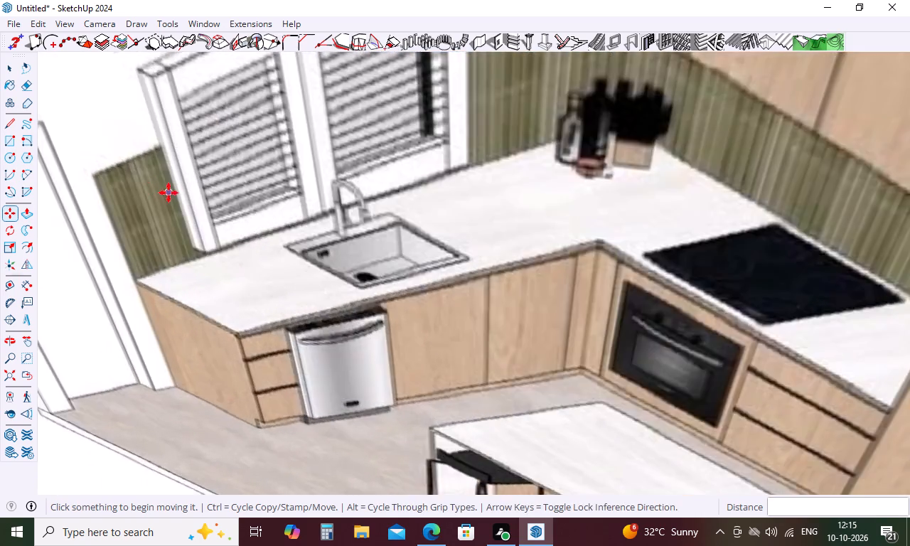
scroll(168, 193, up, 7)
scroll(126, 137, up, 12)
scroll(234, 145, up, 6)
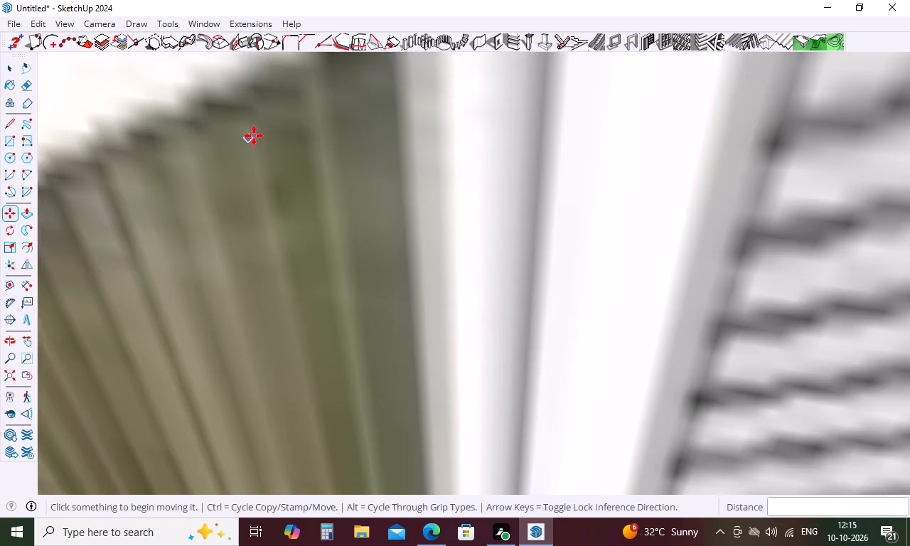
scroll(257, 135, down, 11)
scroll(387, 153, down, 5)
scroll(226, 170, up, 5)
scroll(226, 169, down, 5)
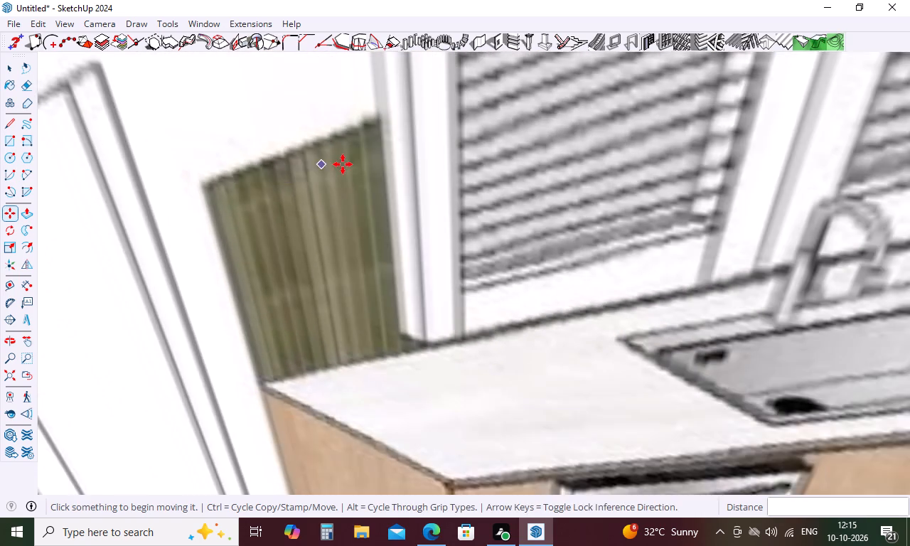
scroll(343, 164, down, 16)
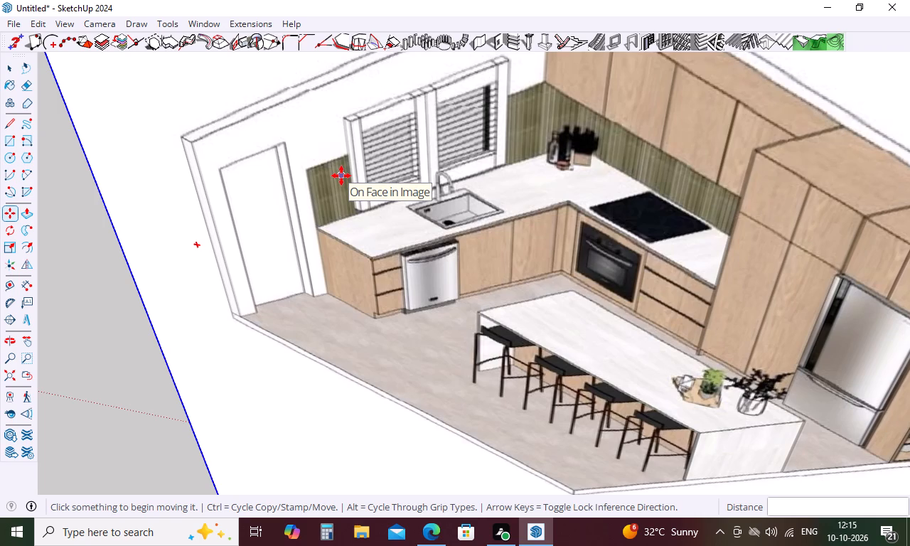
scroll(331, 182, down, 11)
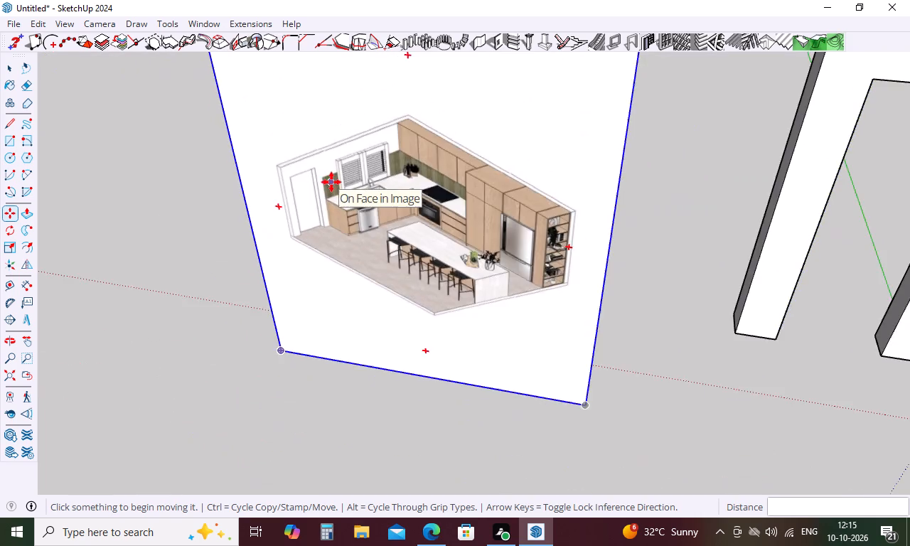
scroll(331, 182, down, 10)
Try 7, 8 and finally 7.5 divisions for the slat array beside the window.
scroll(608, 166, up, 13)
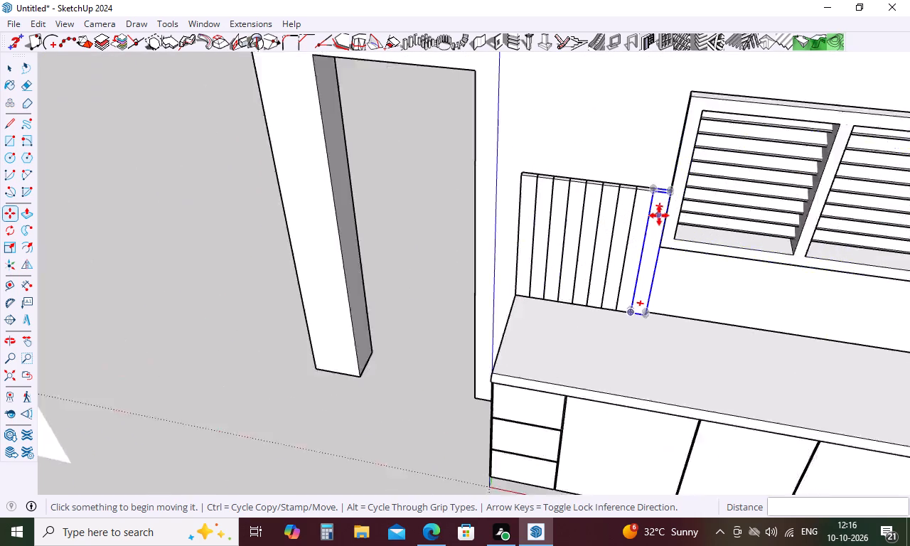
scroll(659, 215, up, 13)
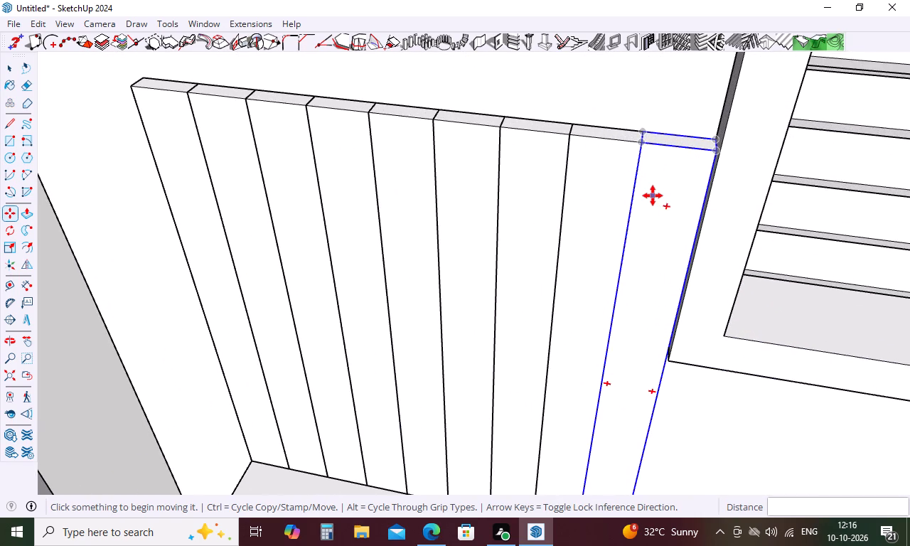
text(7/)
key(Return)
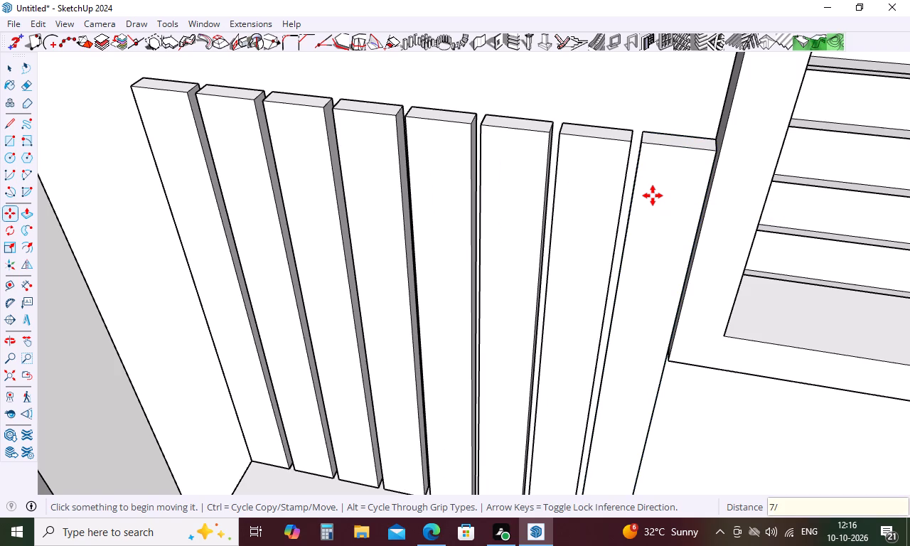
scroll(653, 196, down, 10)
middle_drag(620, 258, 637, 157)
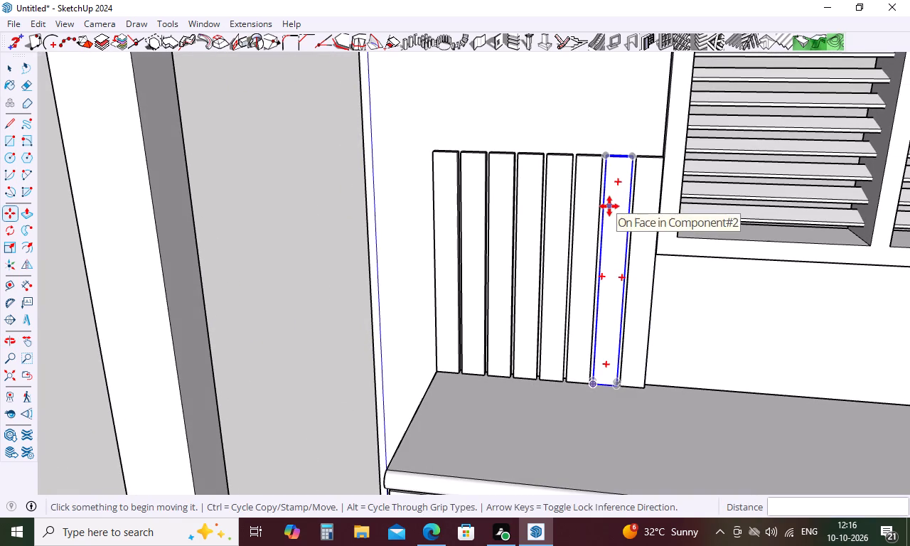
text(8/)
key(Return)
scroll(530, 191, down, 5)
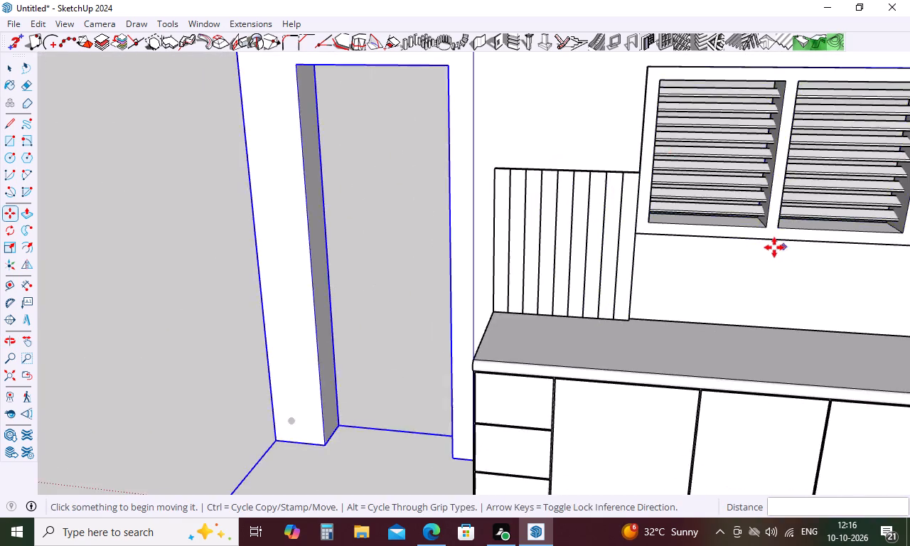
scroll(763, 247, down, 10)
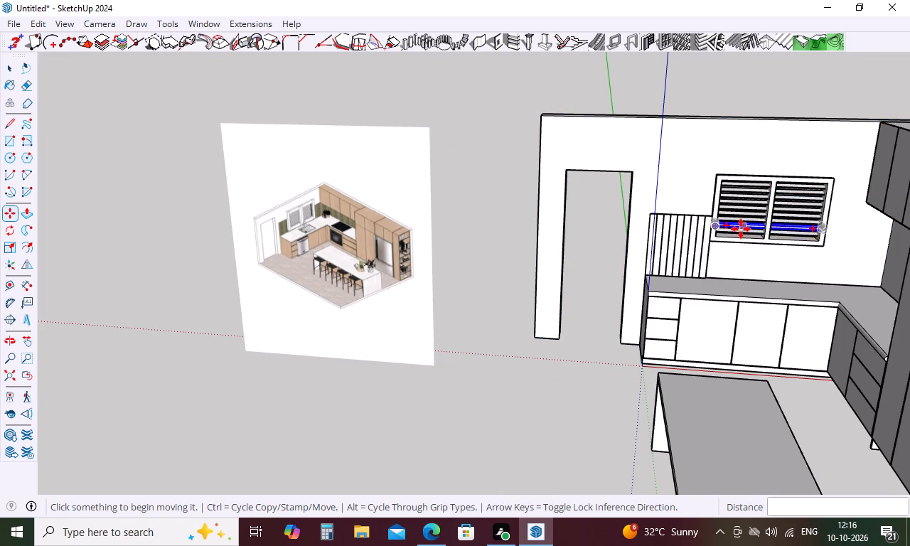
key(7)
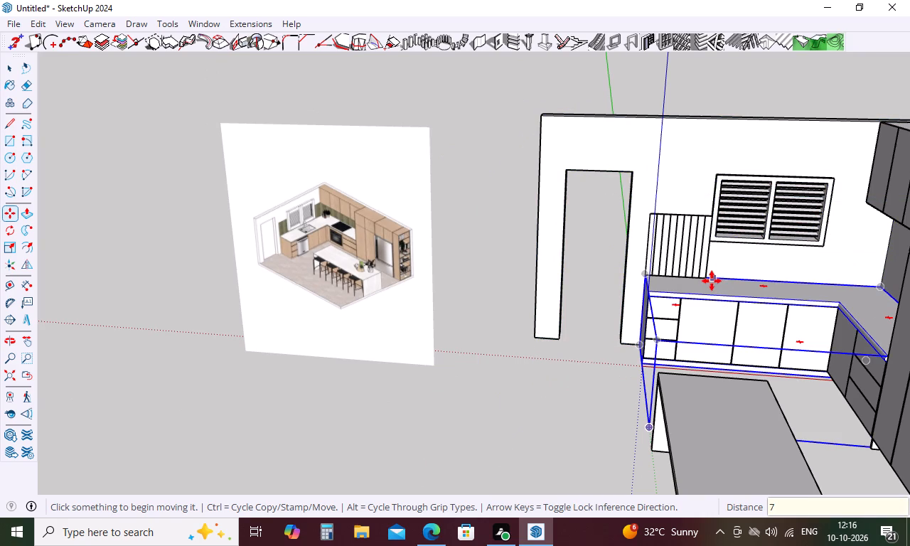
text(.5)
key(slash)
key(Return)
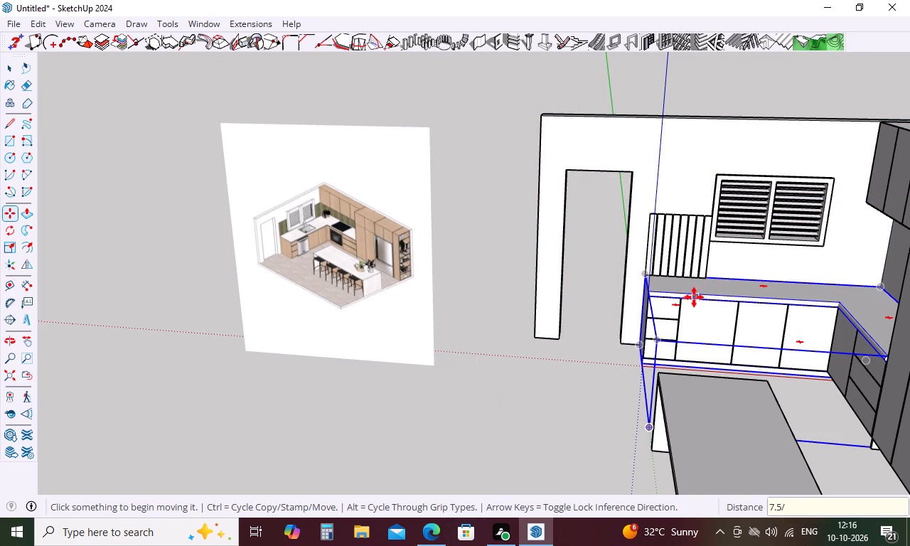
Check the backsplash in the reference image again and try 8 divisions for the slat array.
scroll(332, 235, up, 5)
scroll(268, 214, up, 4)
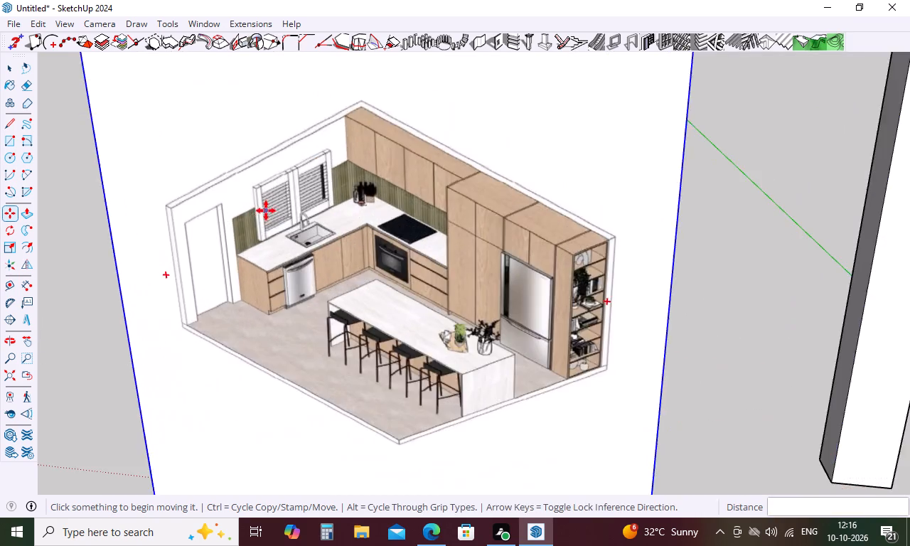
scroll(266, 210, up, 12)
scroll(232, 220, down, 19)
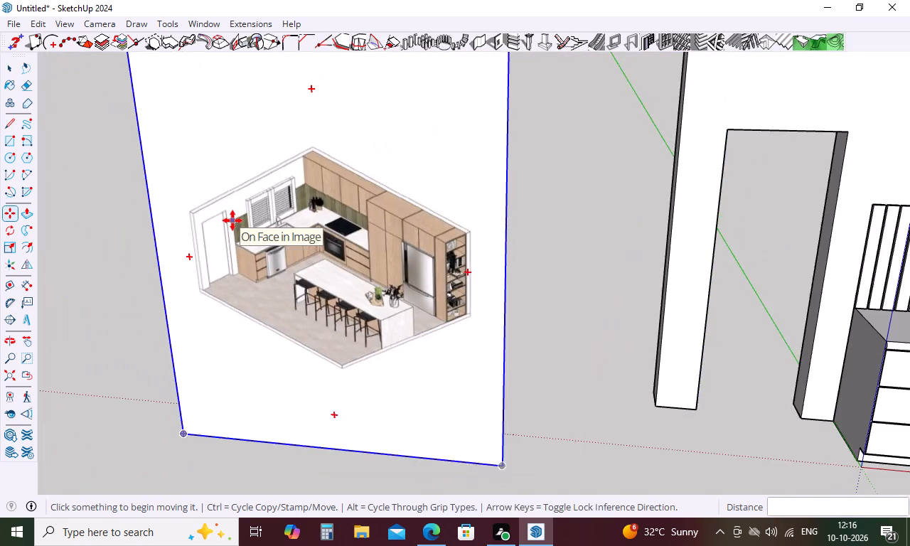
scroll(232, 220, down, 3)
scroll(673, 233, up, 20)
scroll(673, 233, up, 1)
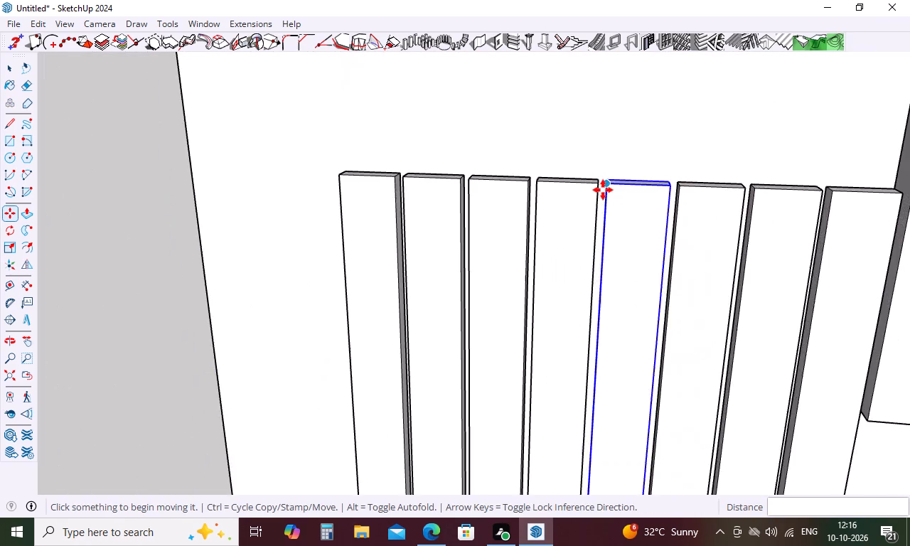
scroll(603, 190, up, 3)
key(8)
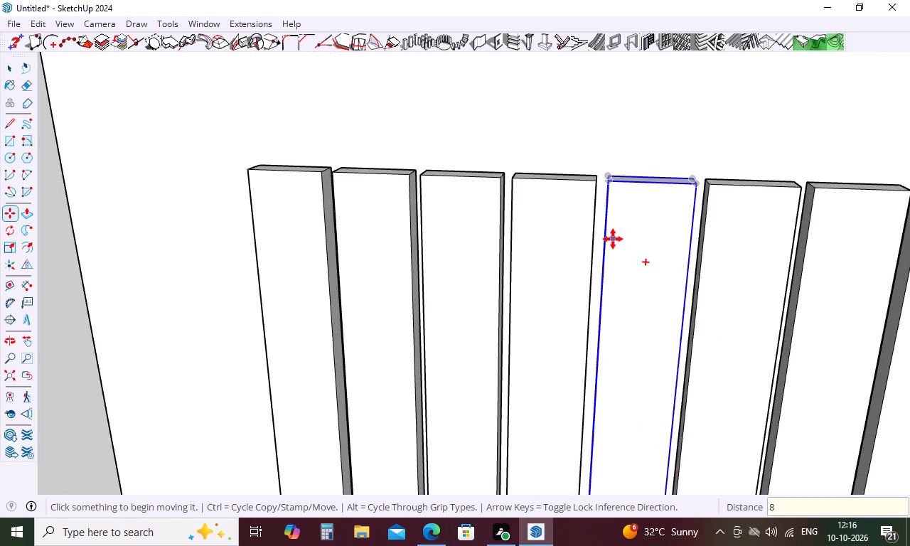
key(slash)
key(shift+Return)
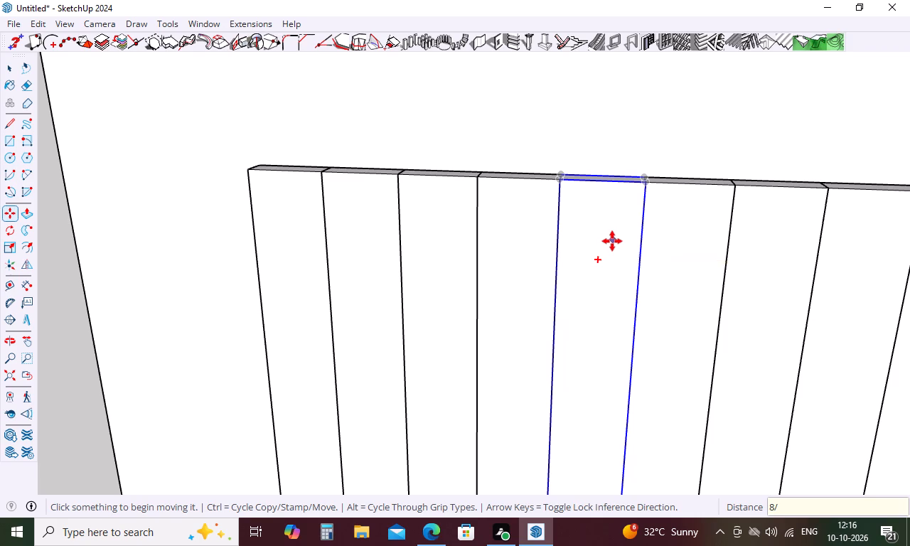
Set the slat array beside the window to 7.5 divisions.
key(7)
key(slash)
key(BackSpace)
text(.5)
key(slash)
key(Return)
scroll(610, 210, down, 10)
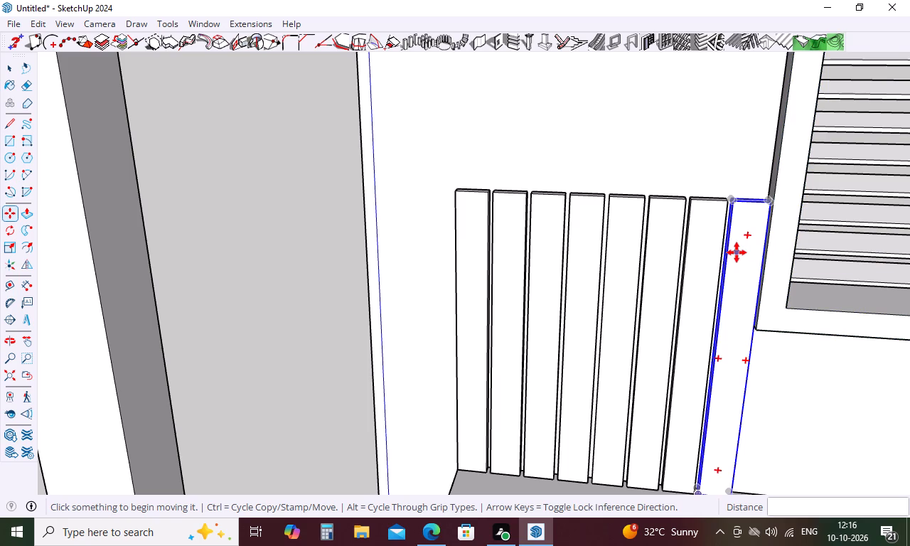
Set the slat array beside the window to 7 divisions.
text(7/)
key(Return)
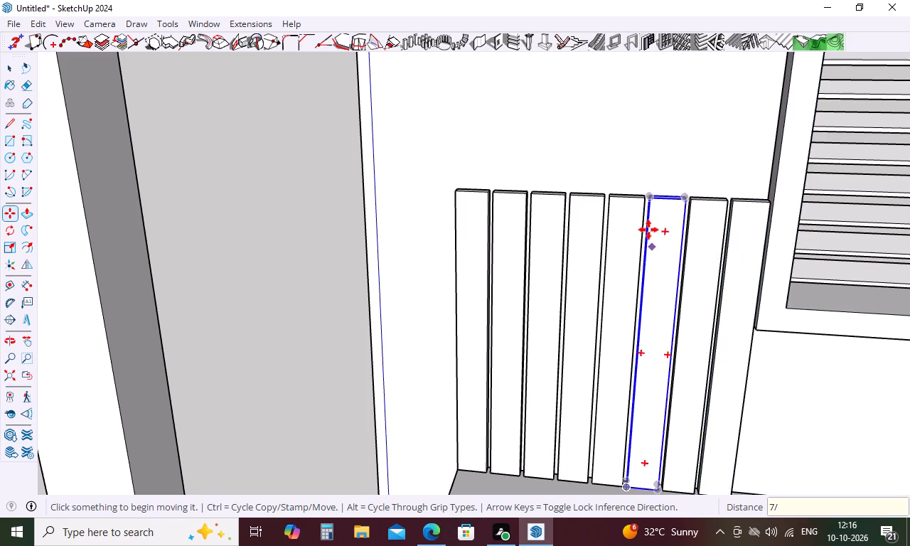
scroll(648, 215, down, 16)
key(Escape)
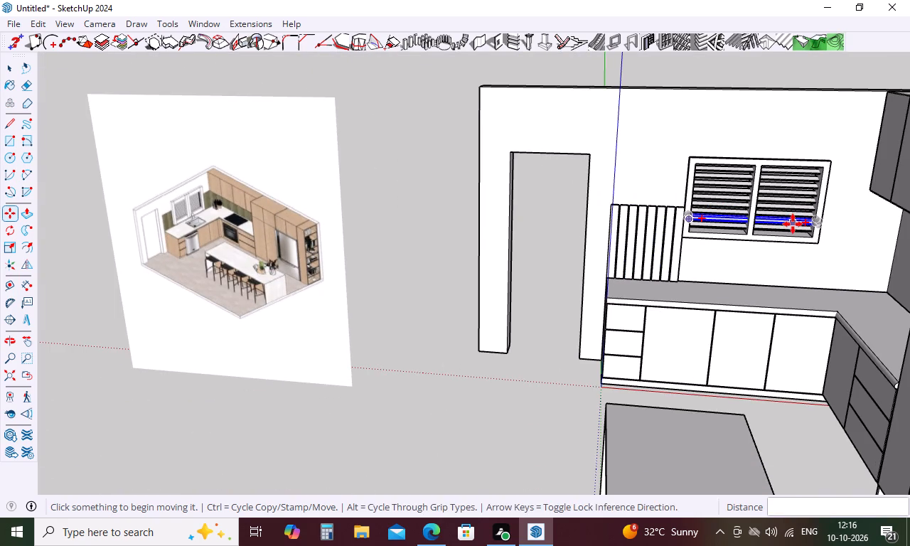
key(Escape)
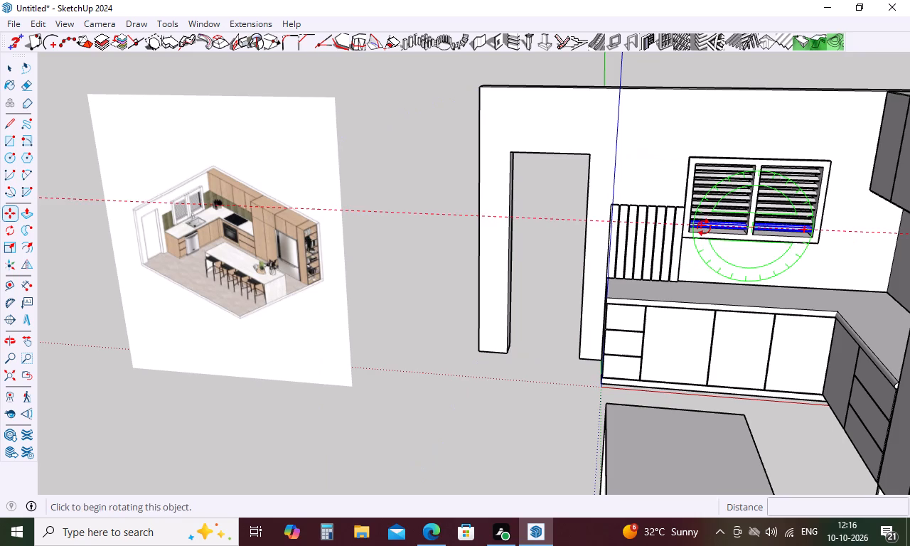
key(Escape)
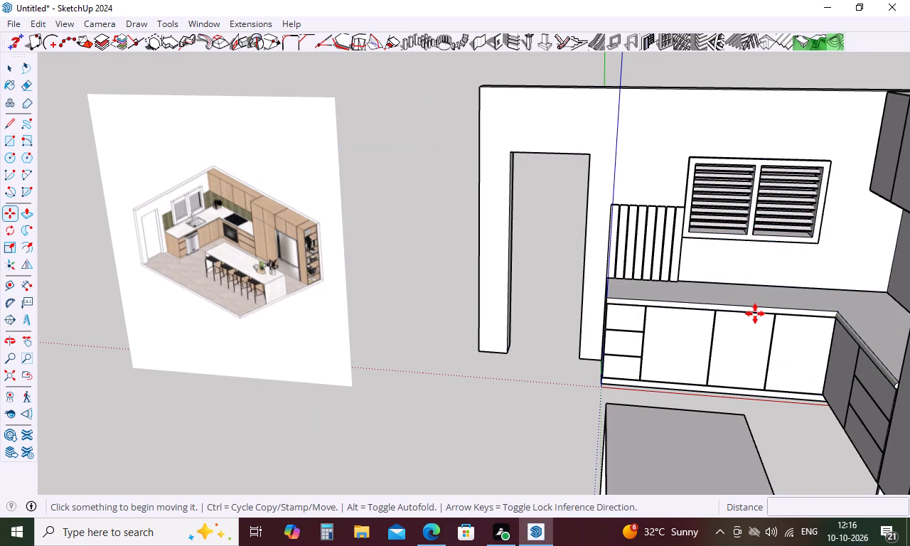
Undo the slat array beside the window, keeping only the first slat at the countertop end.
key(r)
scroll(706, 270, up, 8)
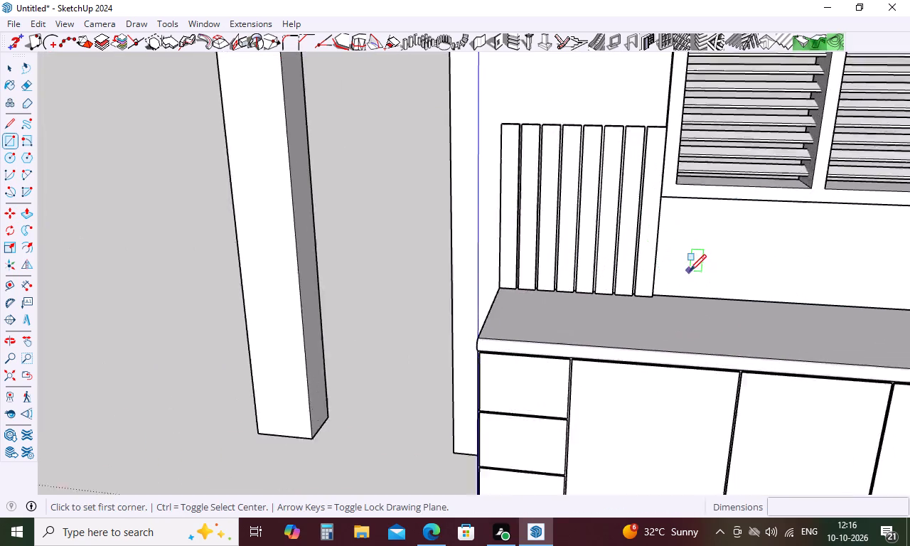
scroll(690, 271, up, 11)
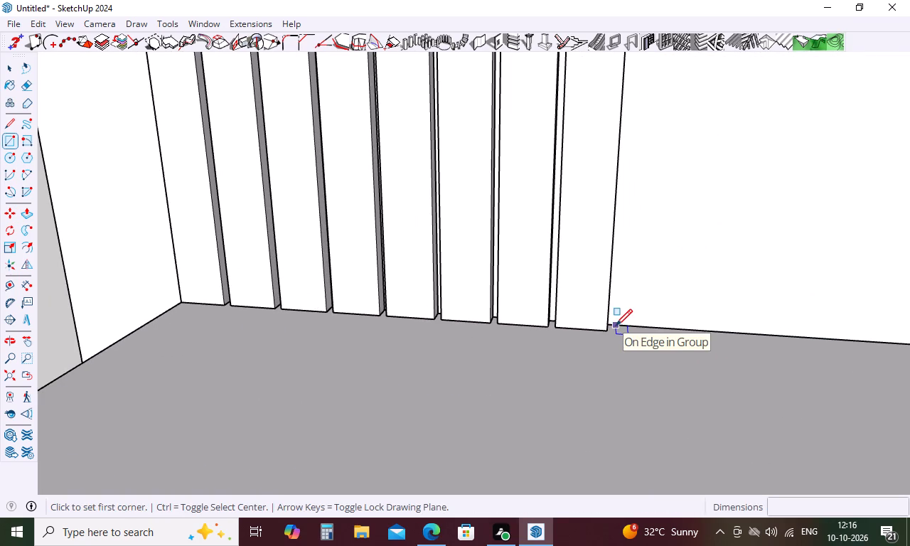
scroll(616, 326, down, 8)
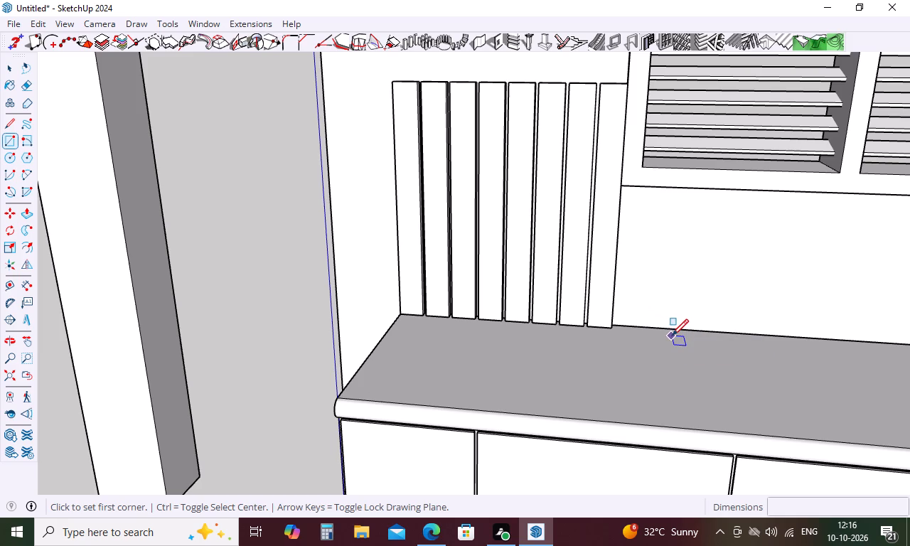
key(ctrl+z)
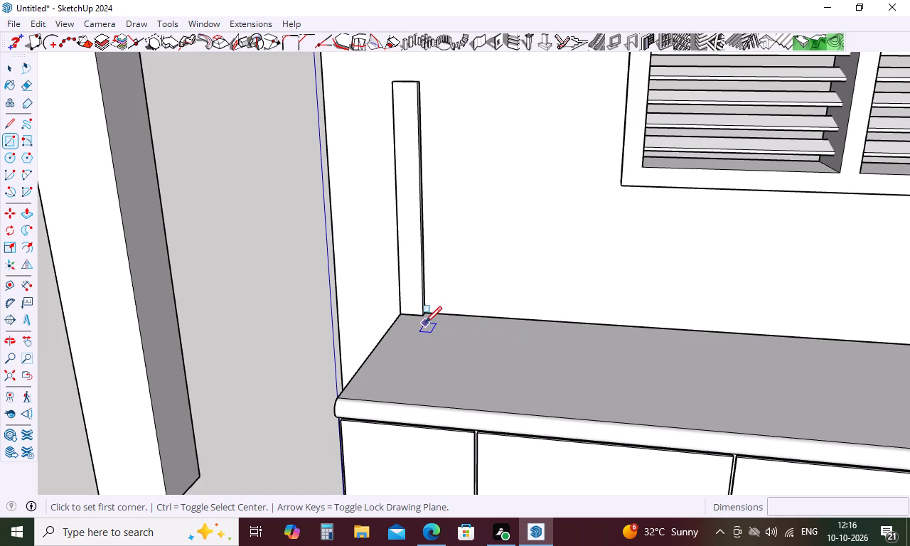
Hide the tall cabinet group along the side wall.
scroll(451, 311, up, 4)
scroll(459, 337, down, 10)
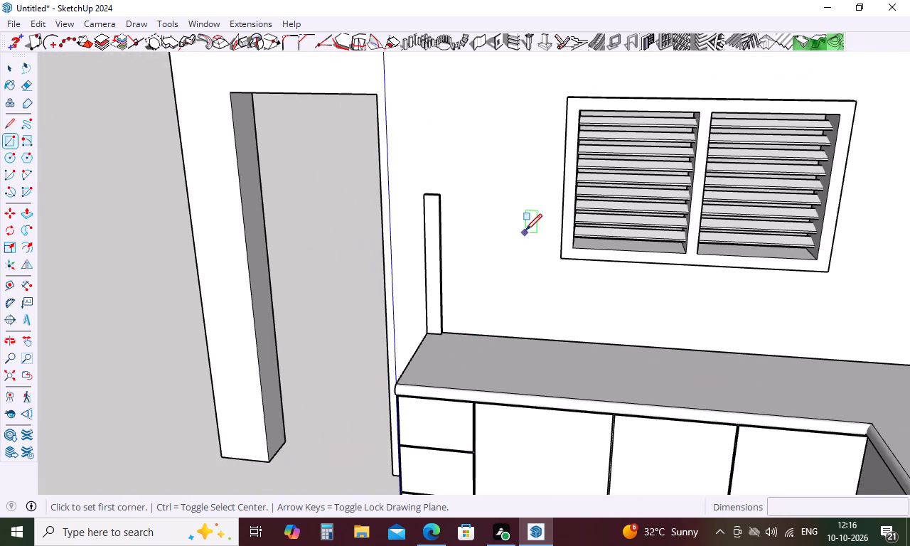
middle_drag(525, 228, 378, 235)
middle_drag(387, 229, 632, 229)
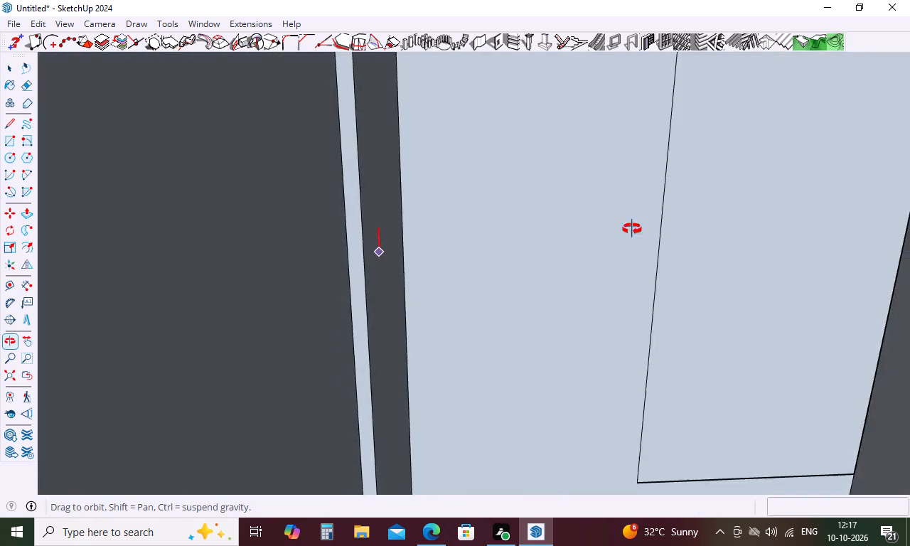
middle_drag(632, 229, 682, 230)
scroll(365, 237, down, 16)
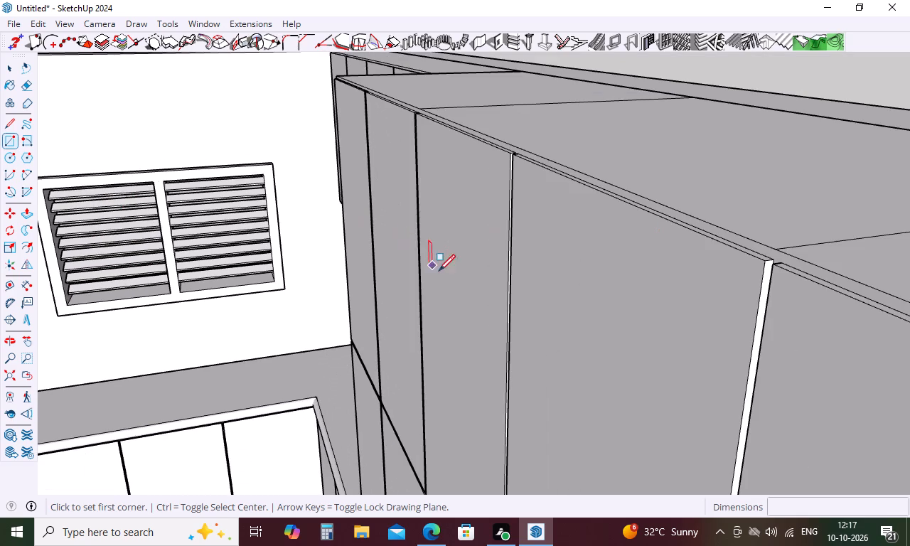
key(space)
click(454, 295)
right_click(454, 295)
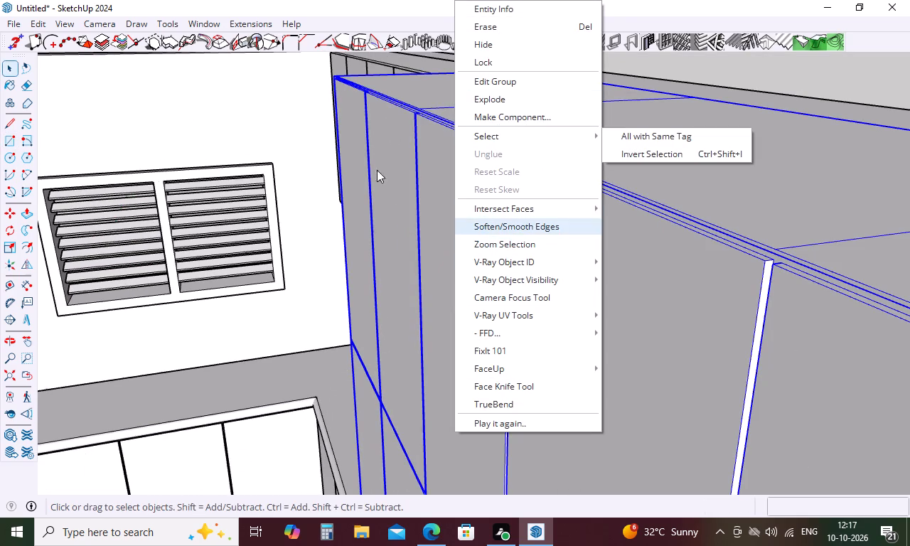
click(530, 49)
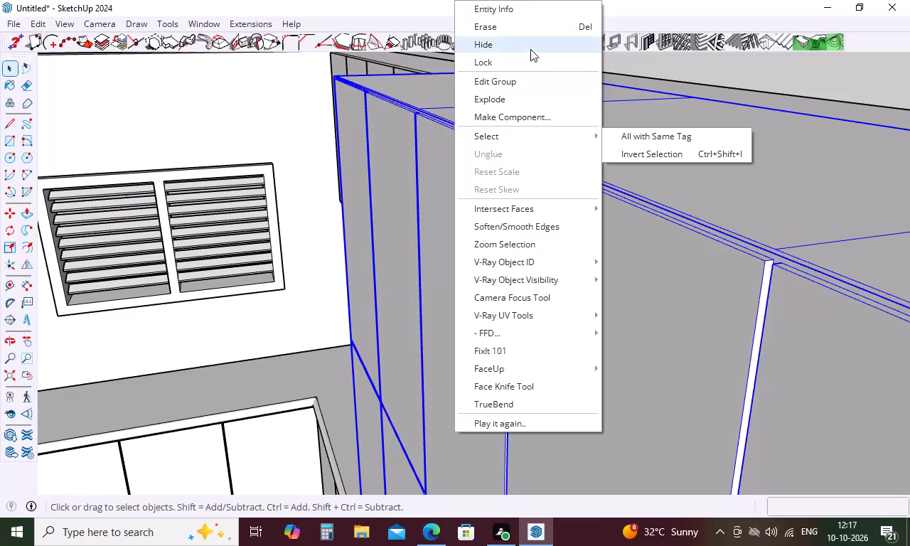
Hide the upper wall cabinet group on the side wall above the countertop.
click(603, 216)
right_click(603, 216)
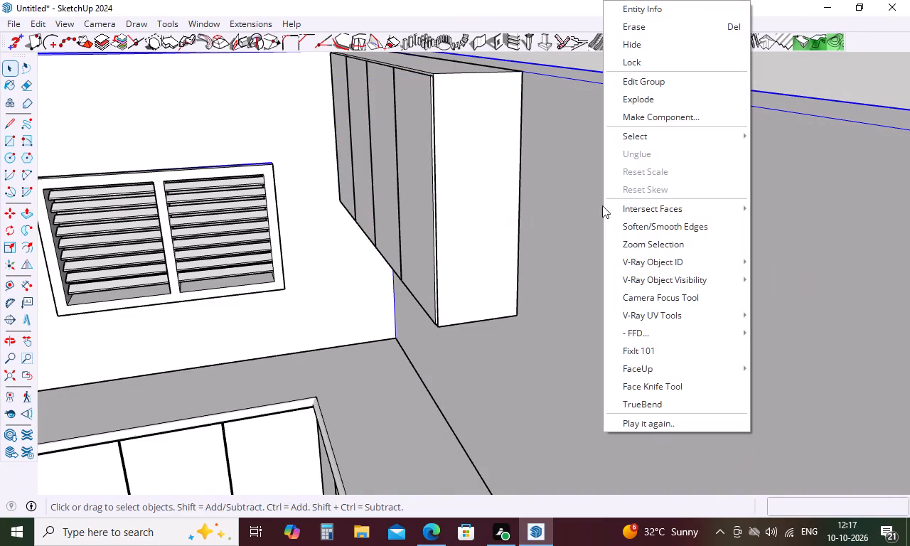
click(358, 368)
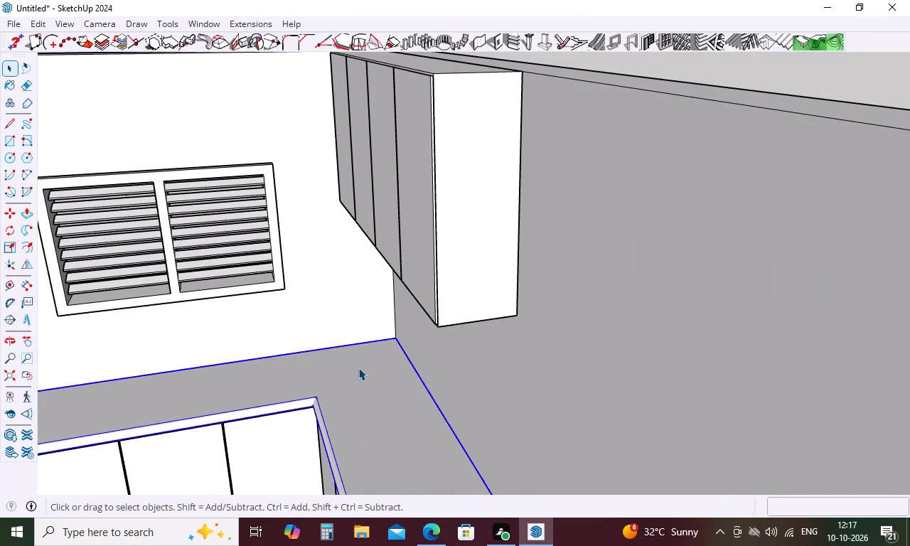
click(466, 253)
right_click(466, 252)
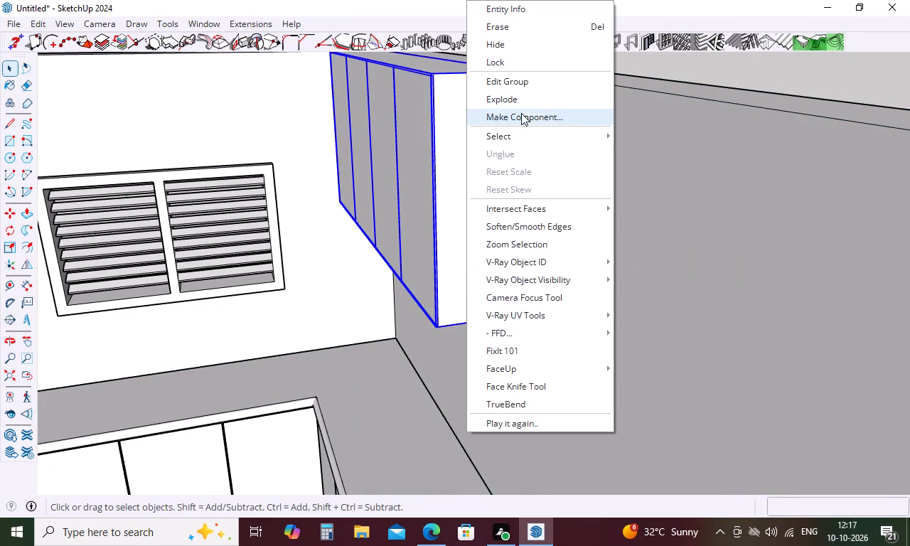
click(530, 45)
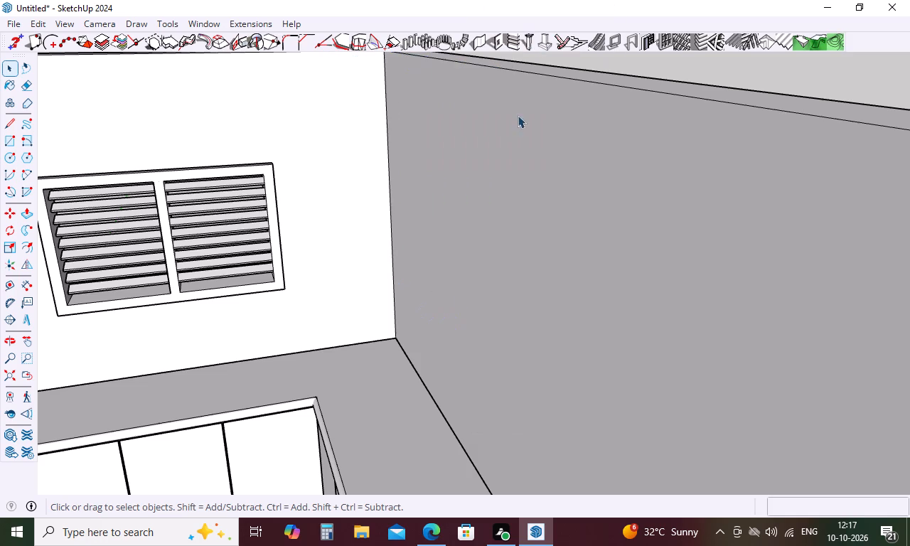
click(405, 418)
right_click(424, 311)
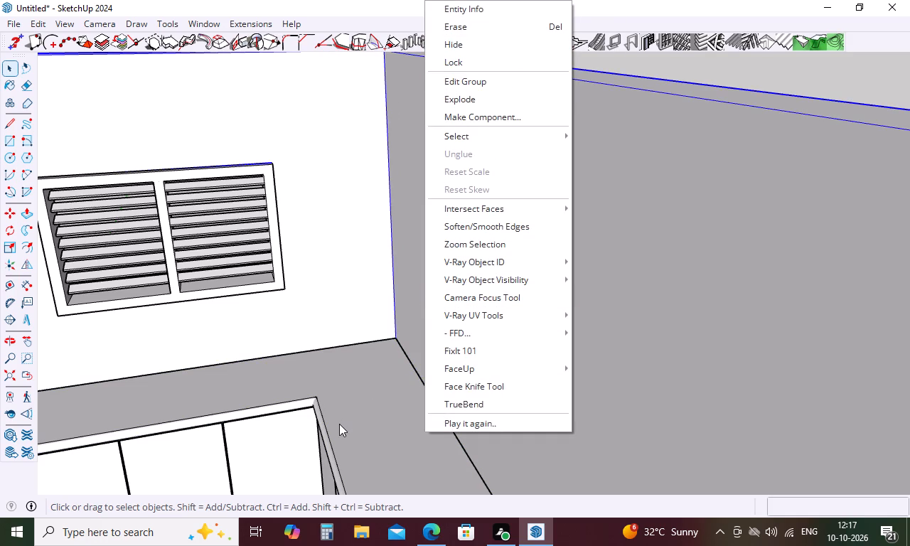
click(360, 401)
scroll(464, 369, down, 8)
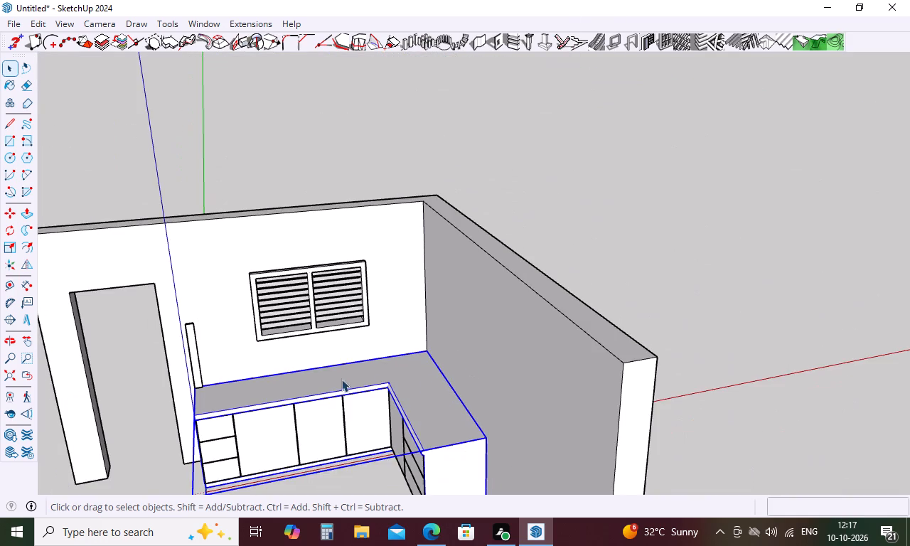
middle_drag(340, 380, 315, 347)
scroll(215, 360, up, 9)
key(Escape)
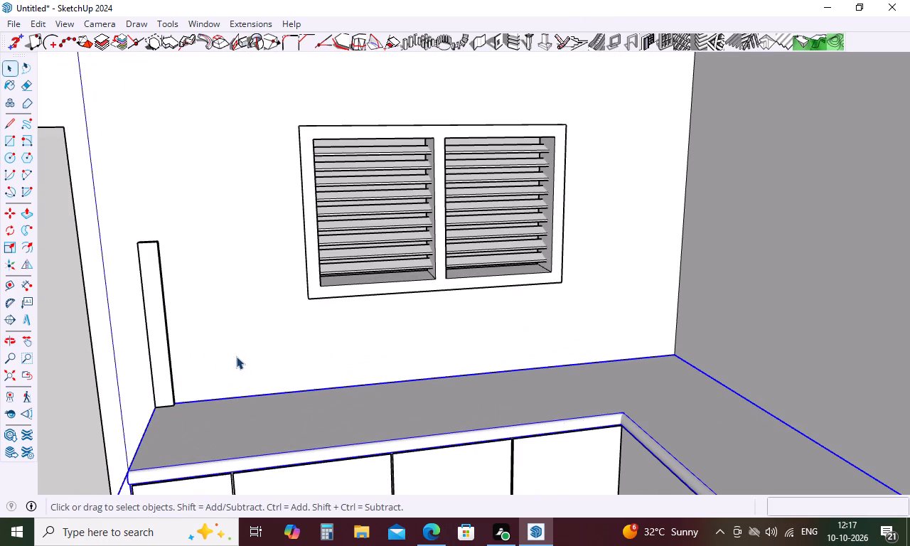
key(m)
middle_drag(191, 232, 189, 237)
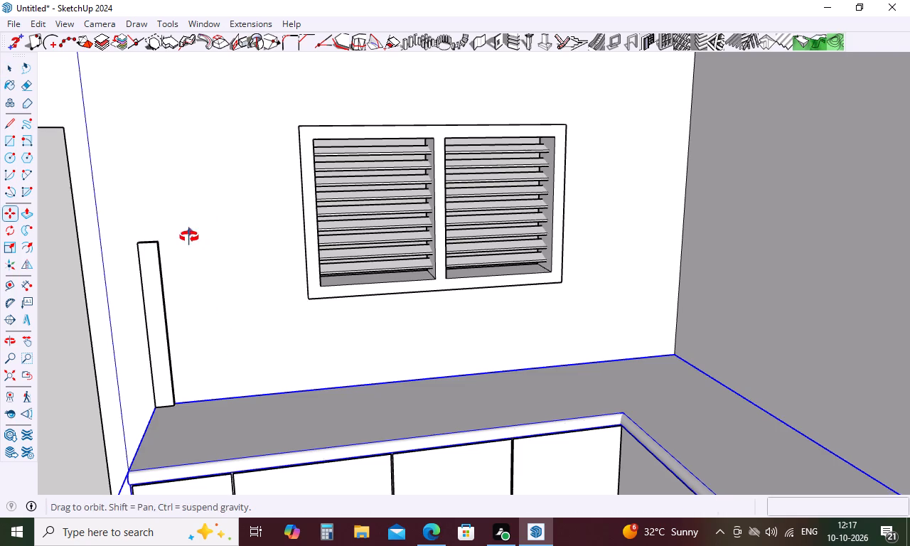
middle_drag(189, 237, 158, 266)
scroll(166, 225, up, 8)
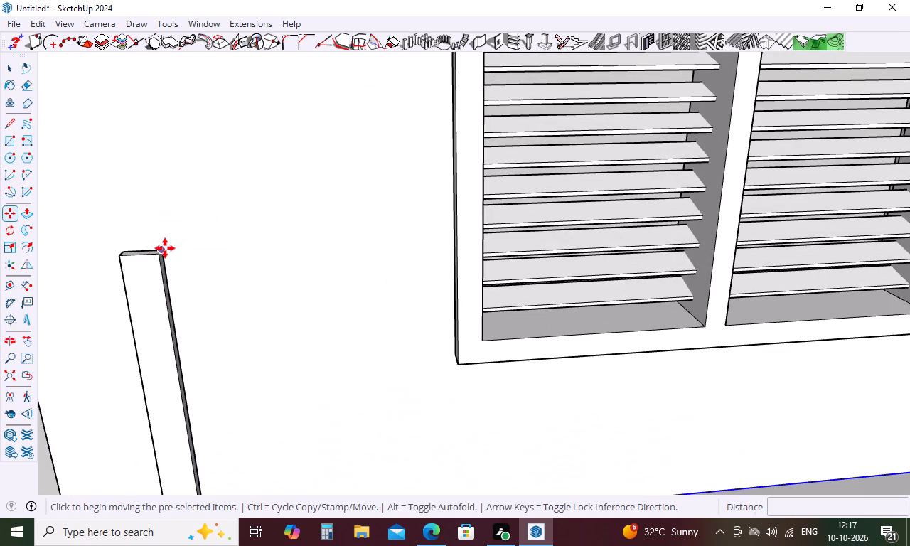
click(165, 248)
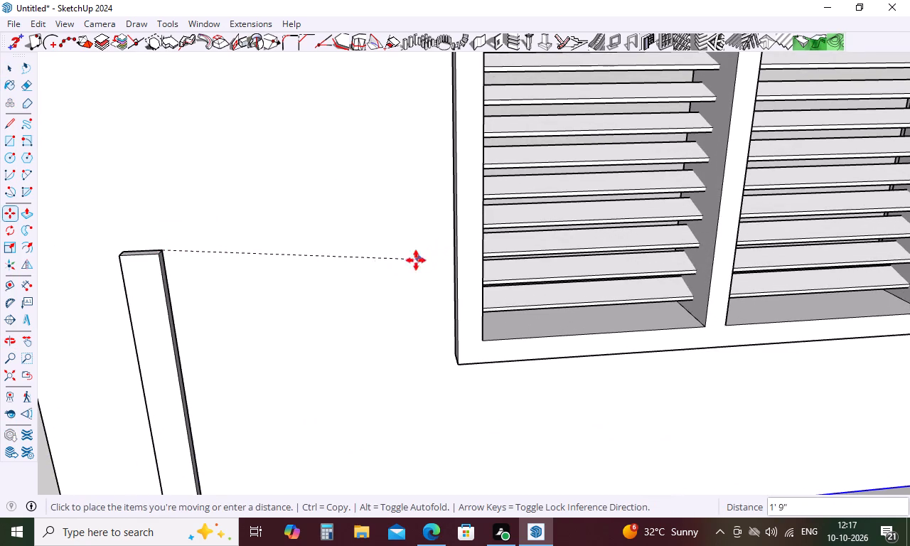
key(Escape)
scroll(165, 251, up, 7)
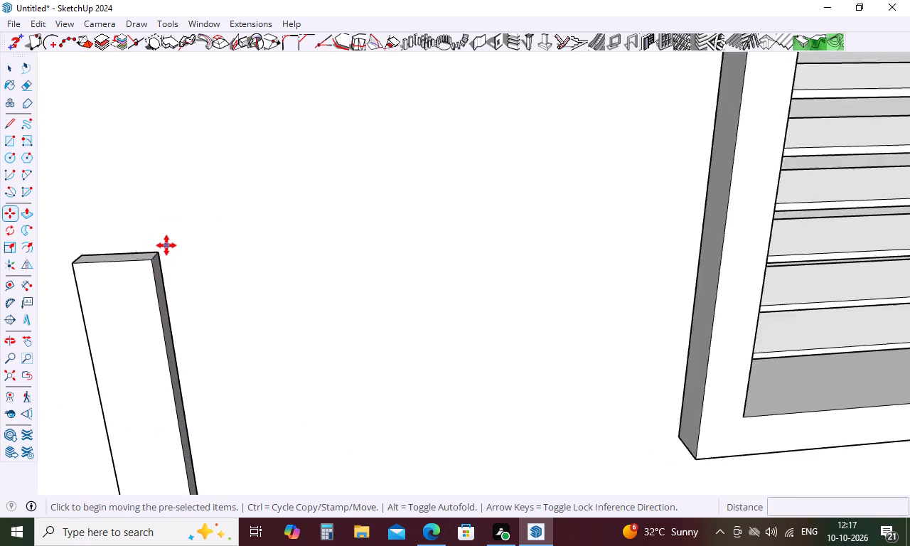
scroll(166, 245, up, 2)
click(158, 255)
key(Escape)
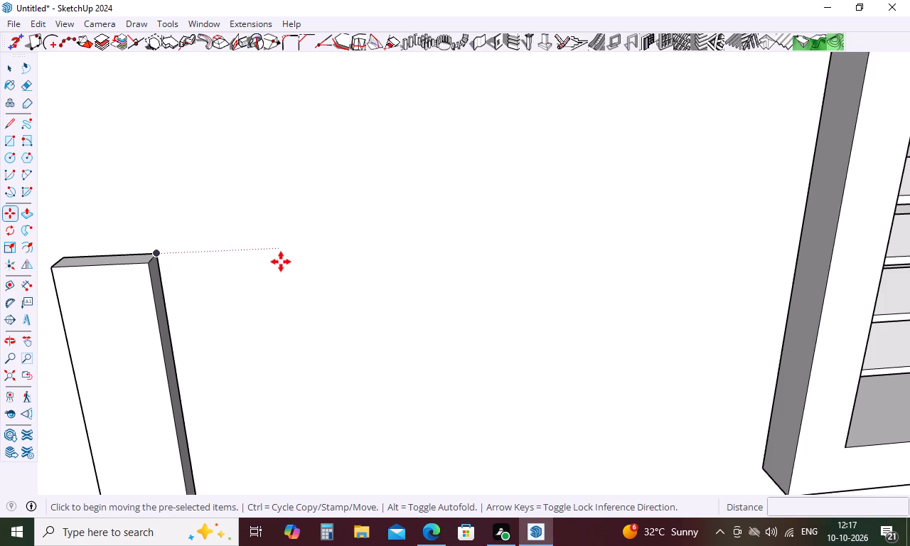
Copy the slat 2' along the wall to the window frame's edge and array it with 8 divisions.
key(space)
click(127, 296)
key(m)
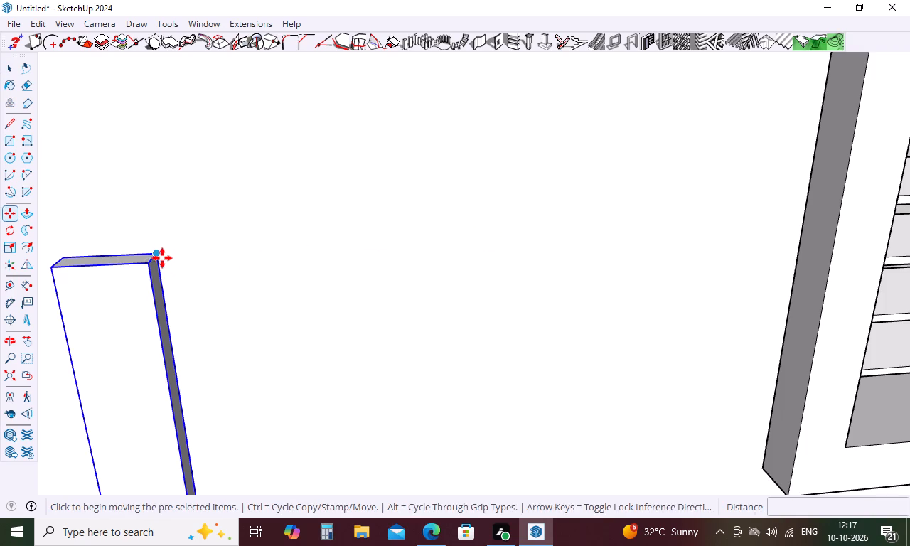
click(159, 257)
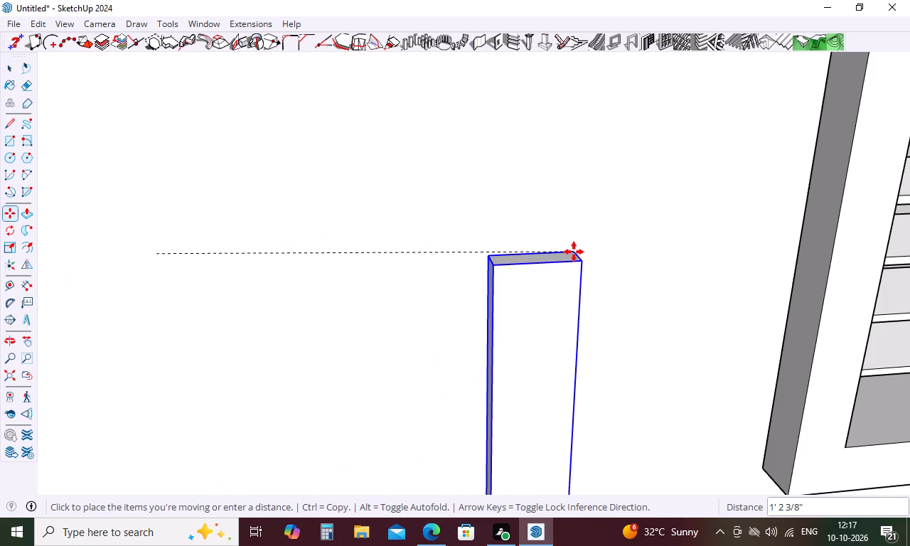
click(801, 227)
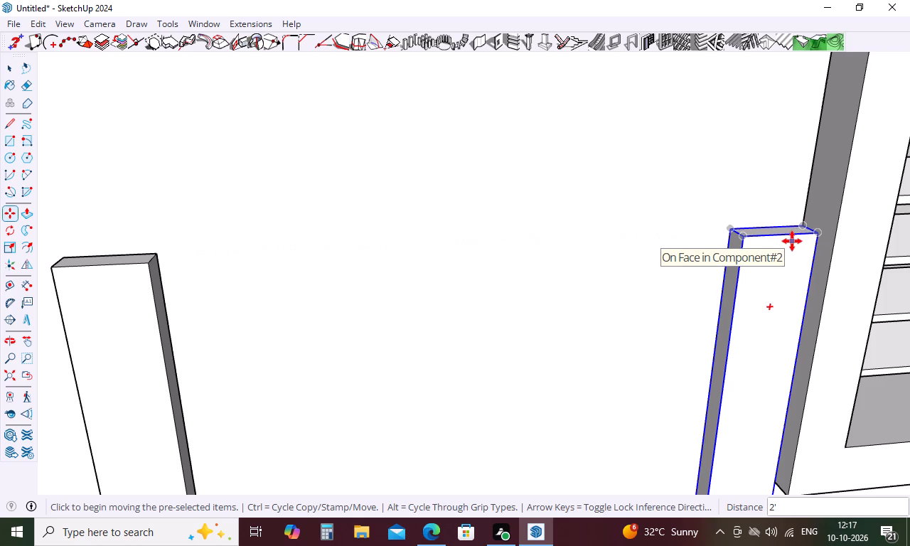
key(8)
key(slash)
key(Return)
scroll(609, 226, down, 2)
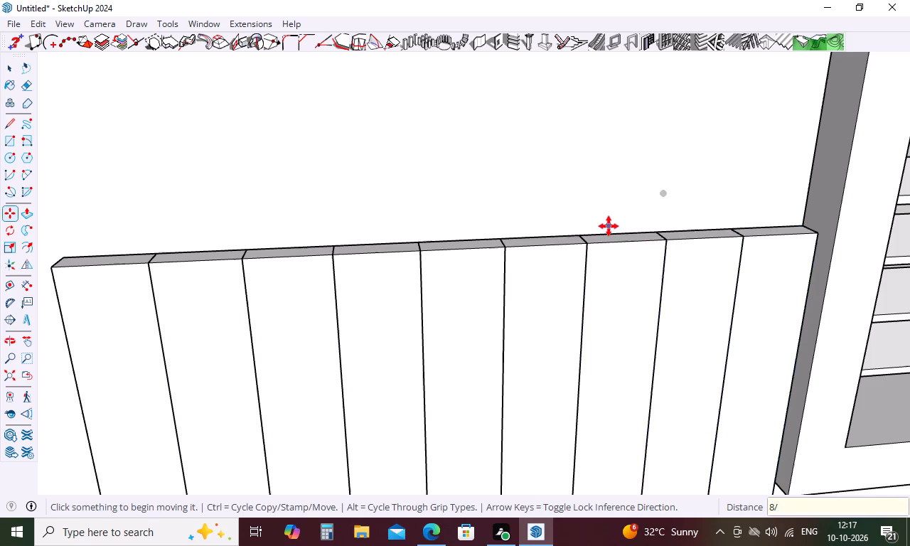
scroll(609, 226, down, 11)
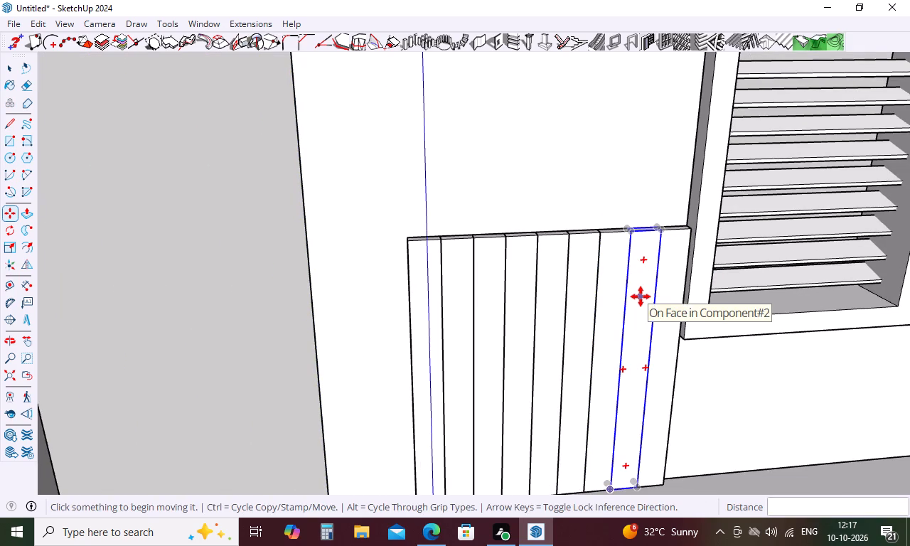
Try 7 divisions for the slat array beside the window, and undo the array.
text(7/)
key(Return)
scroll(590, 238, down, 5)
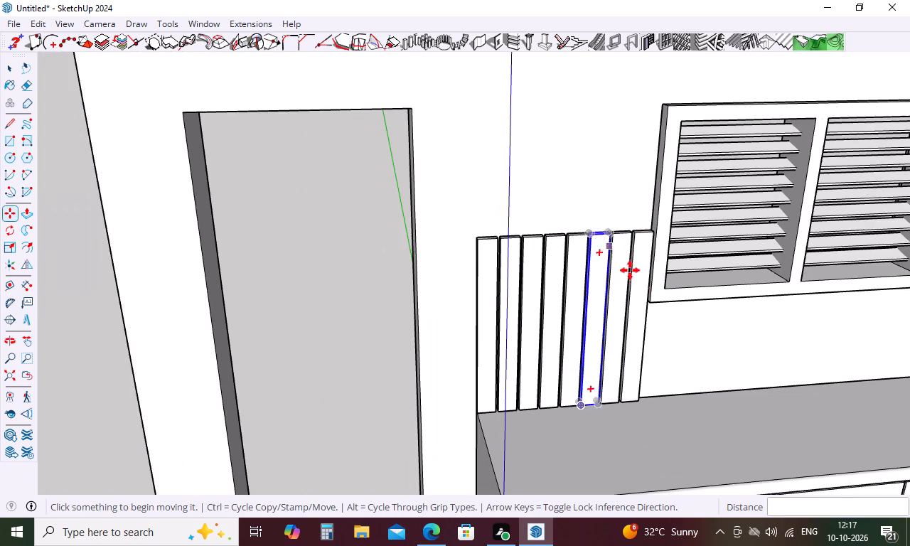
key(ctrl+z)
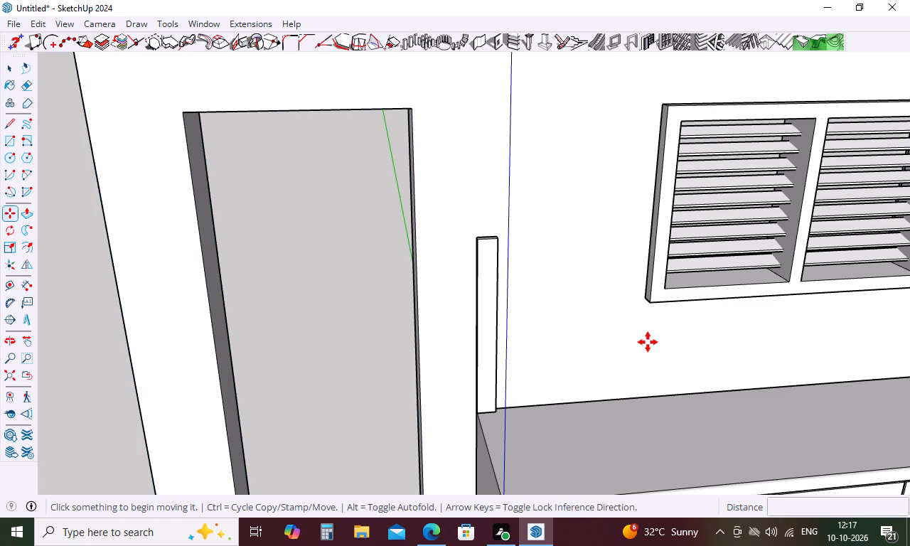
Narrow the backsplash slat by pushing its side face in 1" inside its group.
middle_drag(628, 342, 480, 340)
key(space)
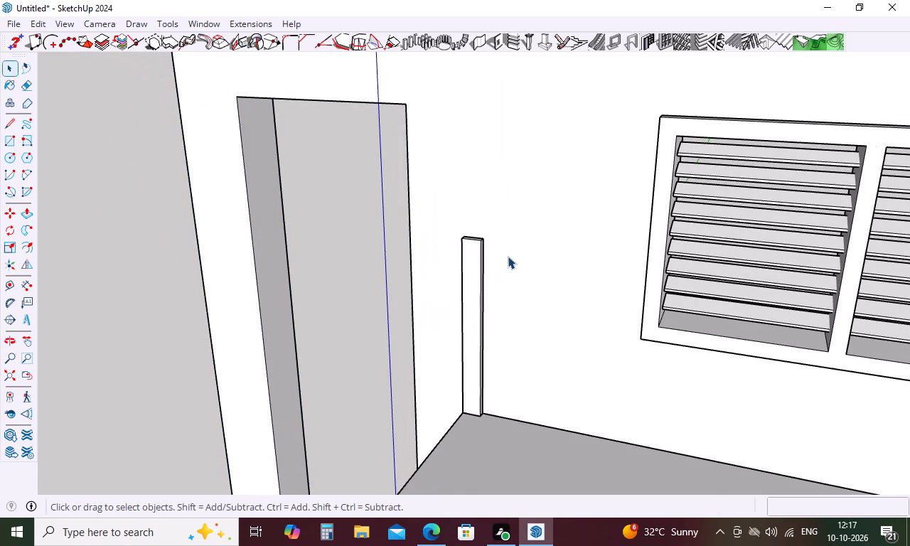
key(p)
scroll(495, 253, up, 8)
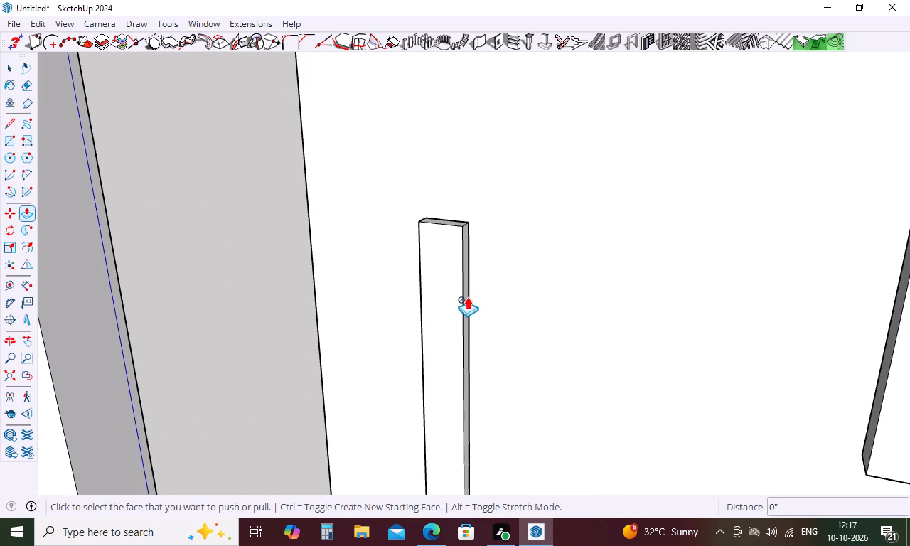
key(space)
double_click(462, 308)
key(p)
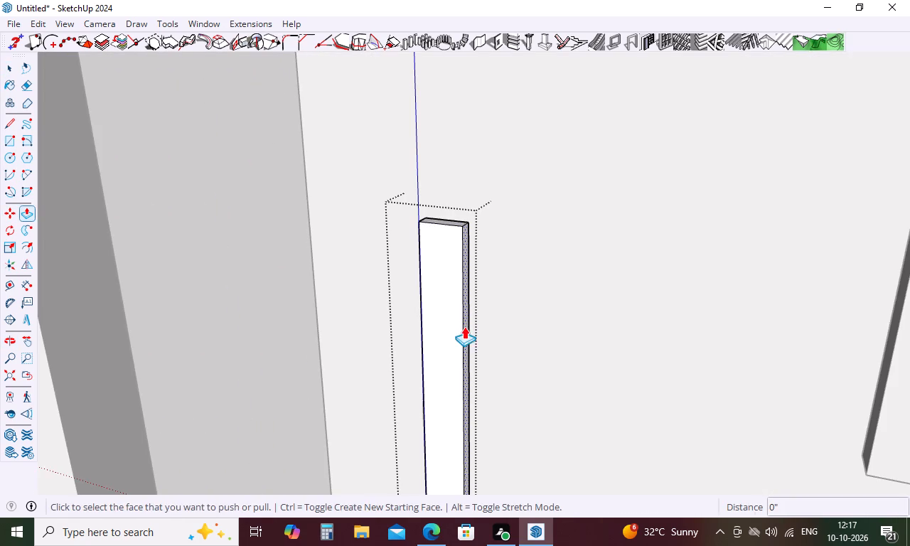
click(469, 328)
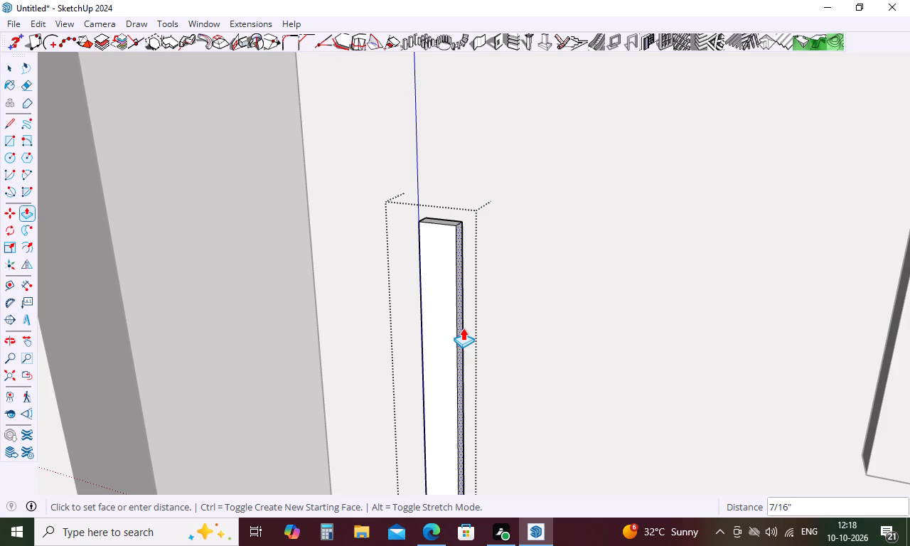
key(1)
key(Return)
key(Escape)
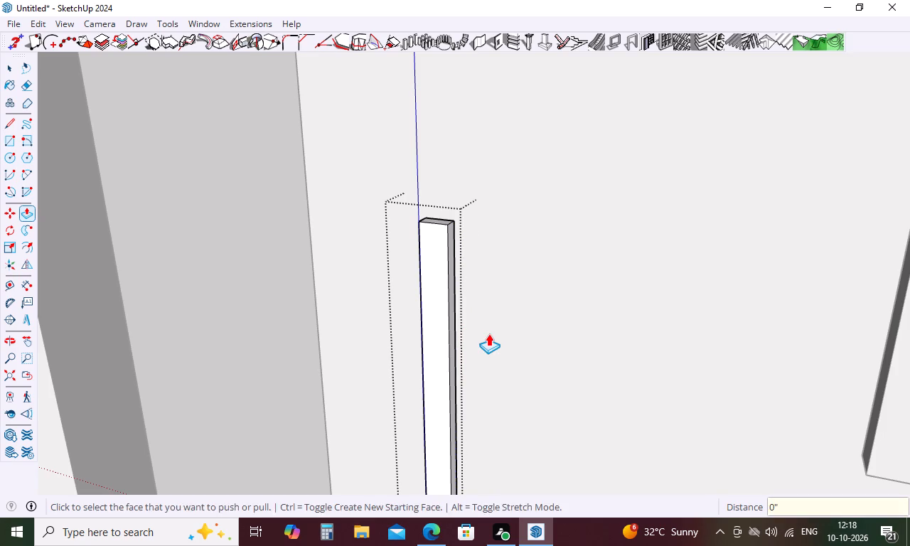
key(space)
click(287, 324)
Copy the slat 2' 1" along the wall to the window frame's edge and array it with 10 divisions.
key(m)
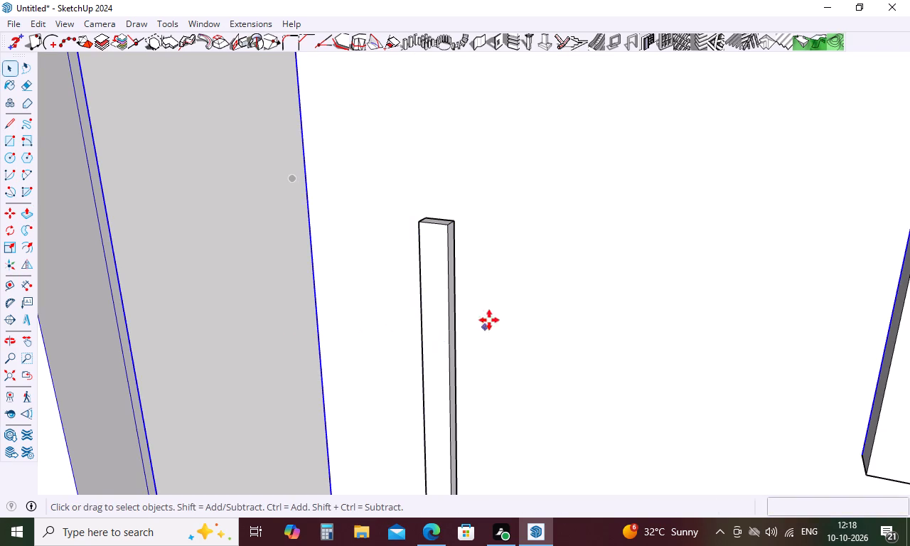
click(446, 227)
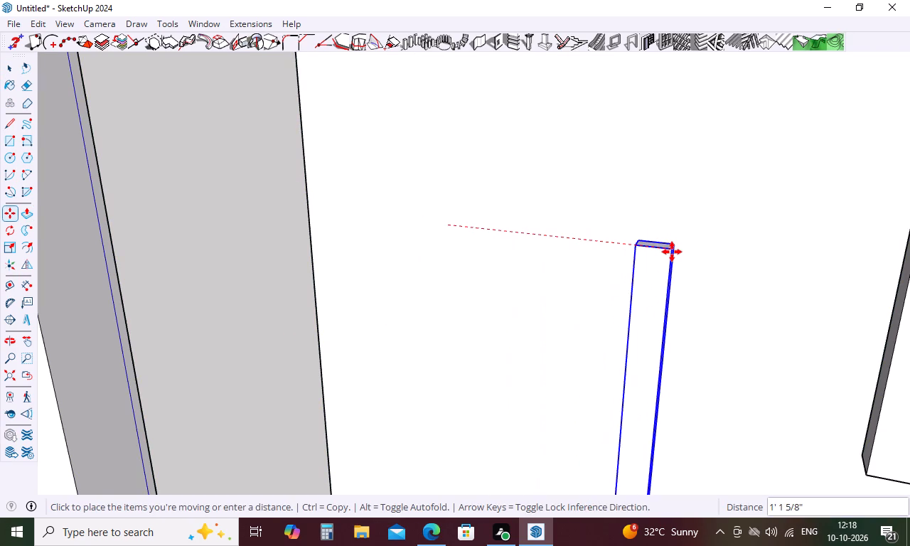
scroll(672, 252, down, 4)
middle_drag(672, 252, 805, 250)
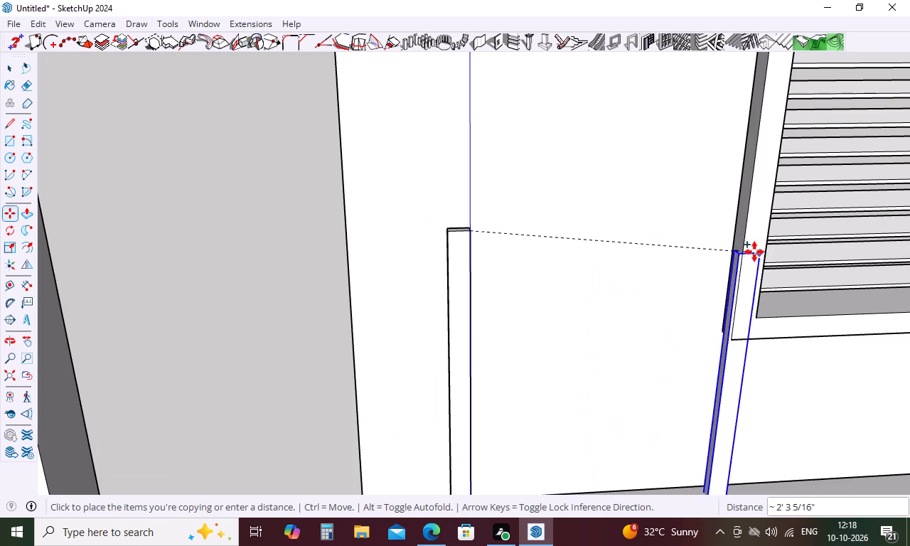
click(739, 217)
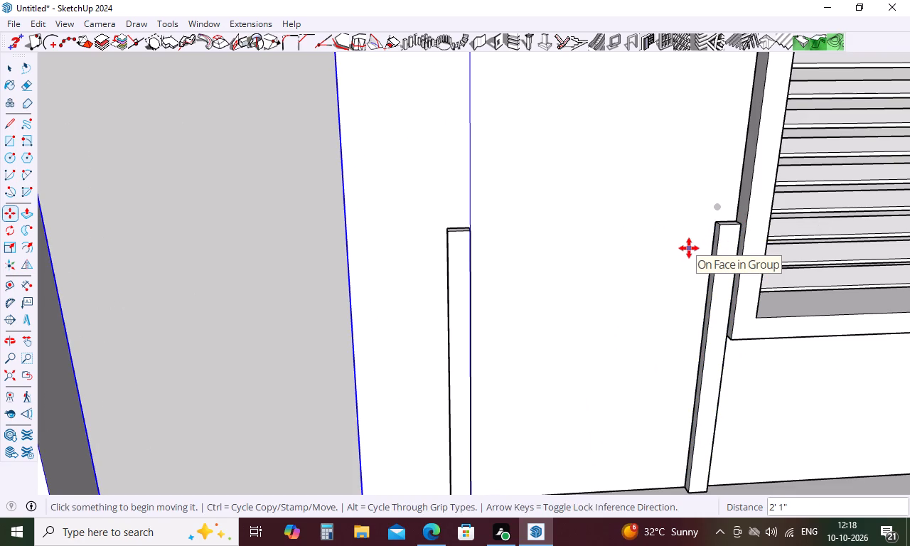
key(1)
key(0)
key(slash)
key(Return)
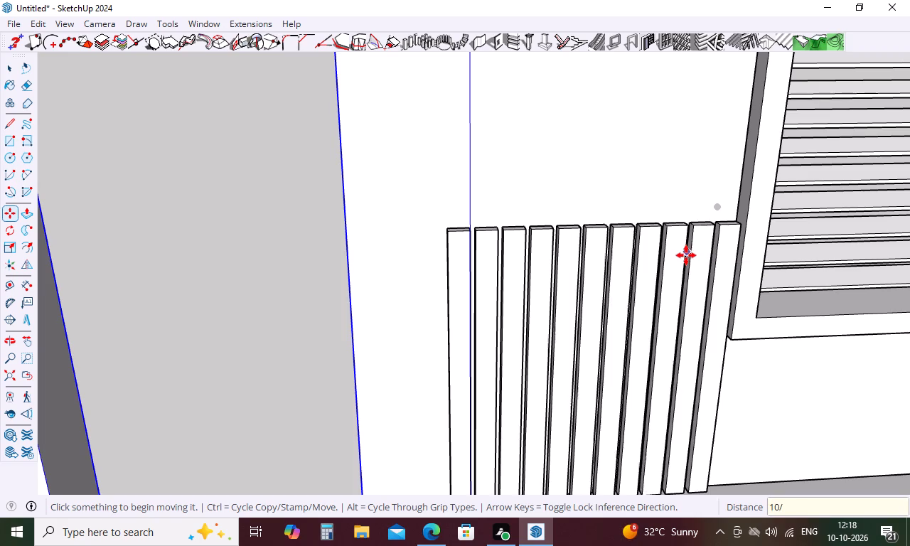
Change the slat array beside the window to 11 divisions.
middle_drag(663, 286, 655, 231)
text(11/)
key(Return)
Inspect the slat array and measure the gap between the two slats nearest the window frame.
scroll(626, 291, up, 4)
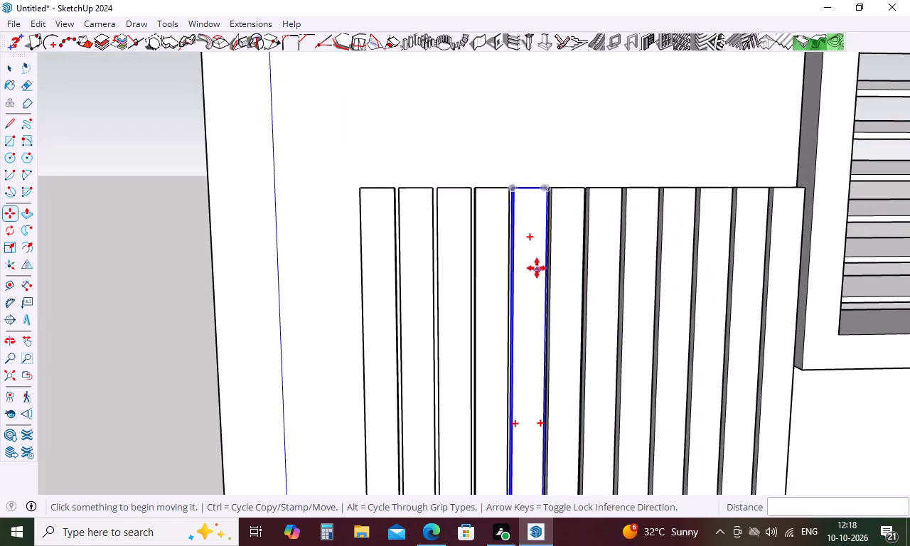
scroll(537, 266, down, 8)
scroll(691, 294, up, 7)
middle_drag(675, 343, 607, 313)
scroll(606, 314, down, 3)
middle_drag(626, 320, 628, 454)
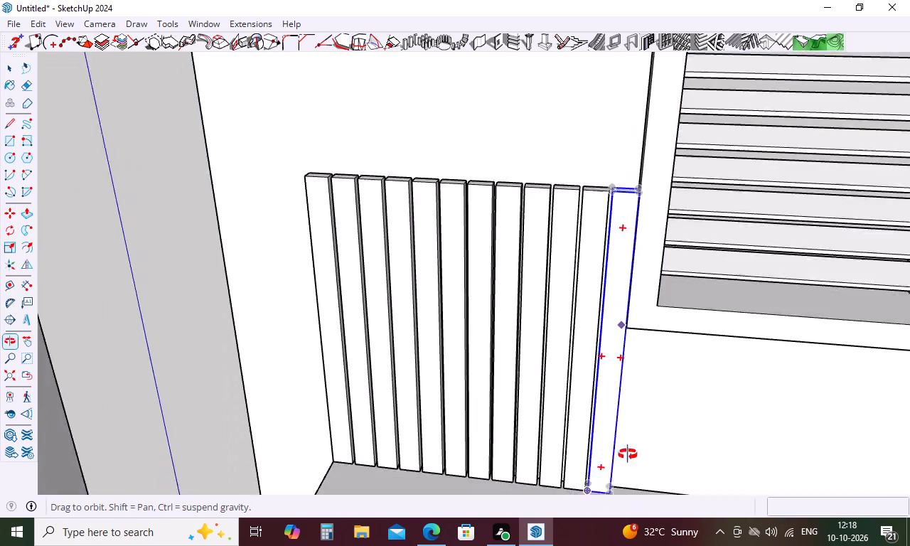
middle_drag(628, 454, 587, 317)
scroll(609, 330, up, 4)
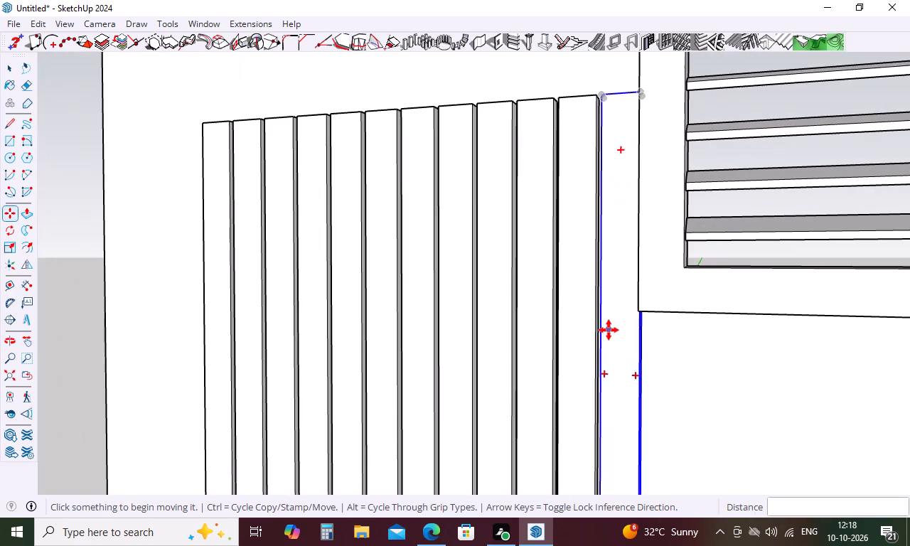
middle_drag(612, 302, 611, 414)
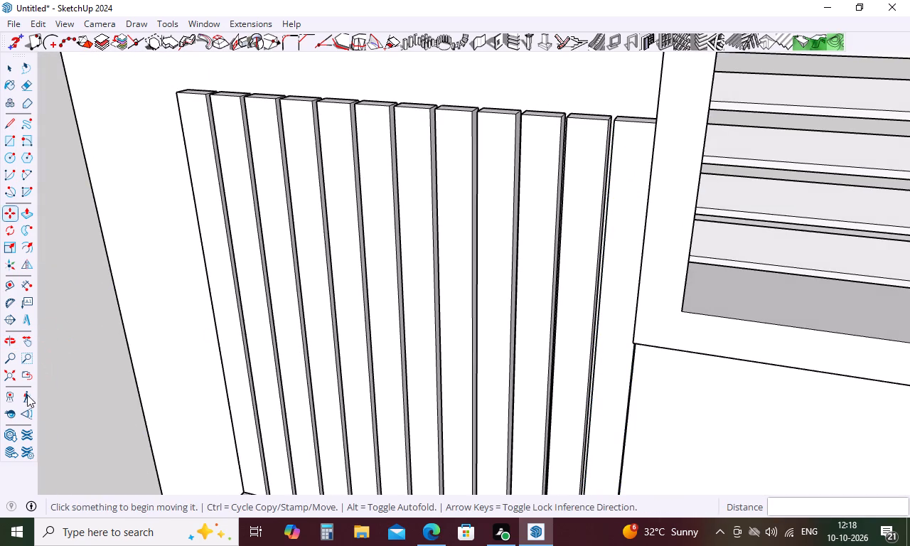
click(22, 284)
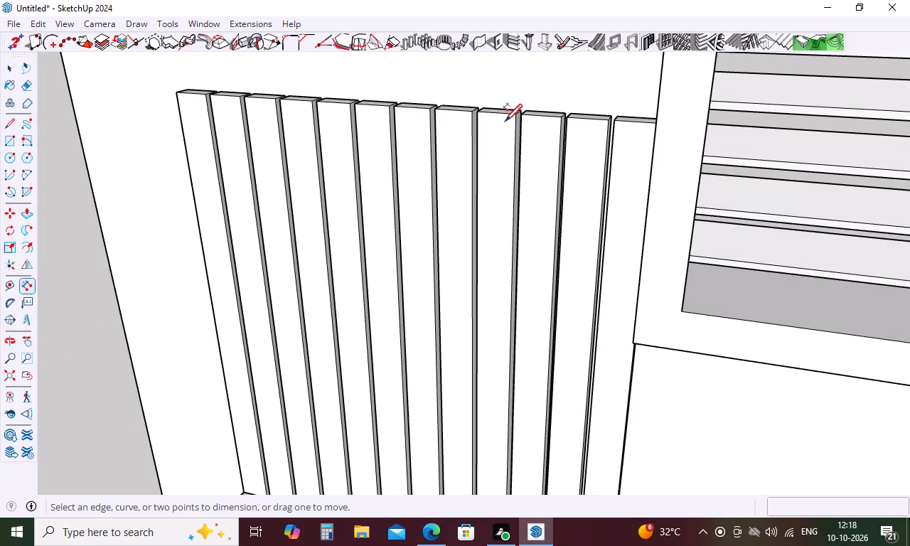
click(607, 117)
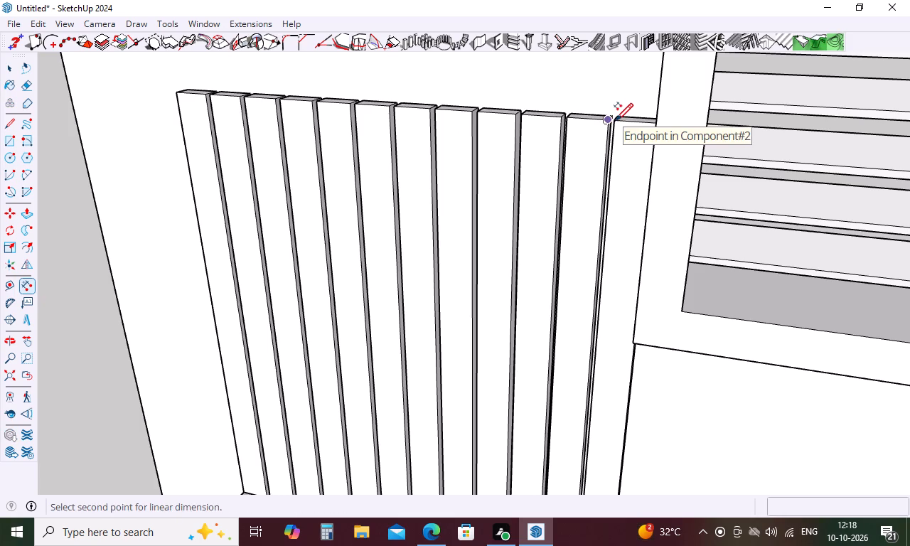
middle_drag(619, 122, 624, 211)
scroll(633, 147, up, 12)
click(606, 159)
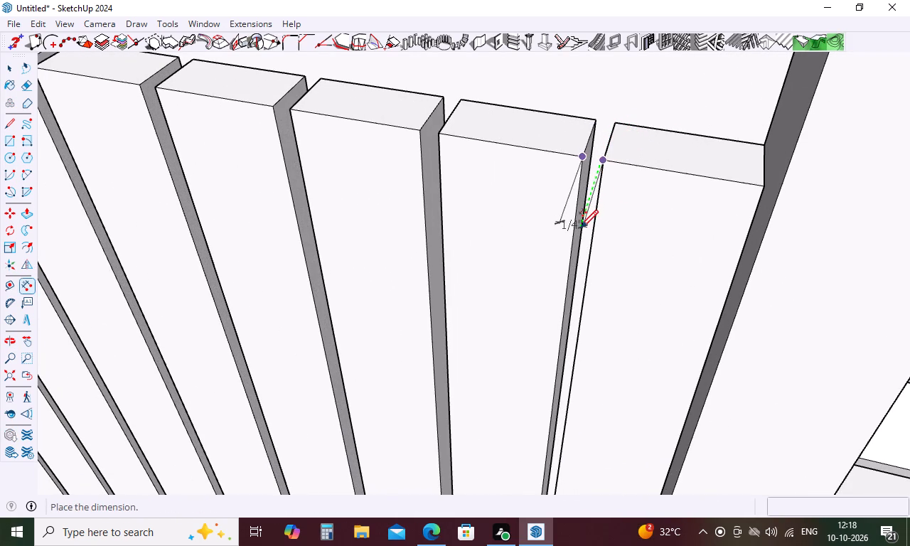
key(Escape)
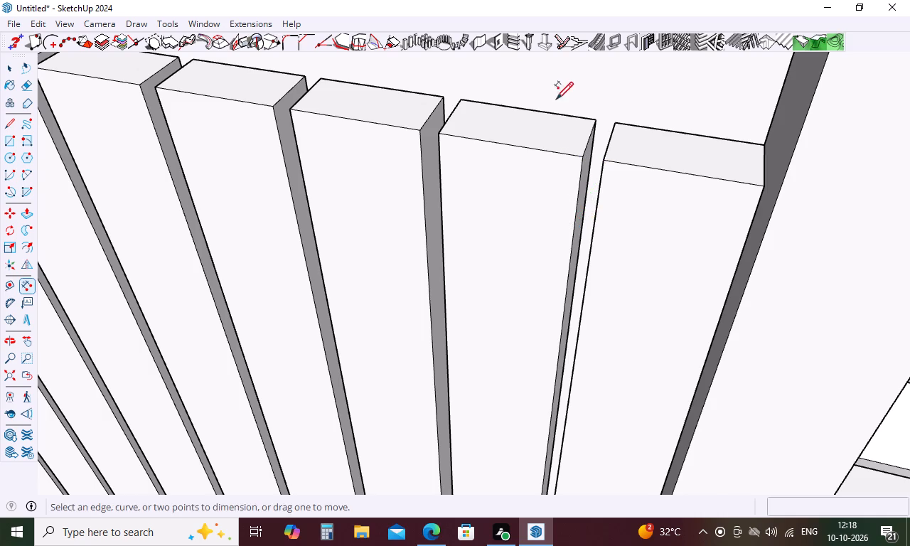
Place a vertical guide 0.25" from the outer edge of the last slat, below the window.
scroll(556, 98, down, 14)
middle_drag(567, 296, 605, 139)
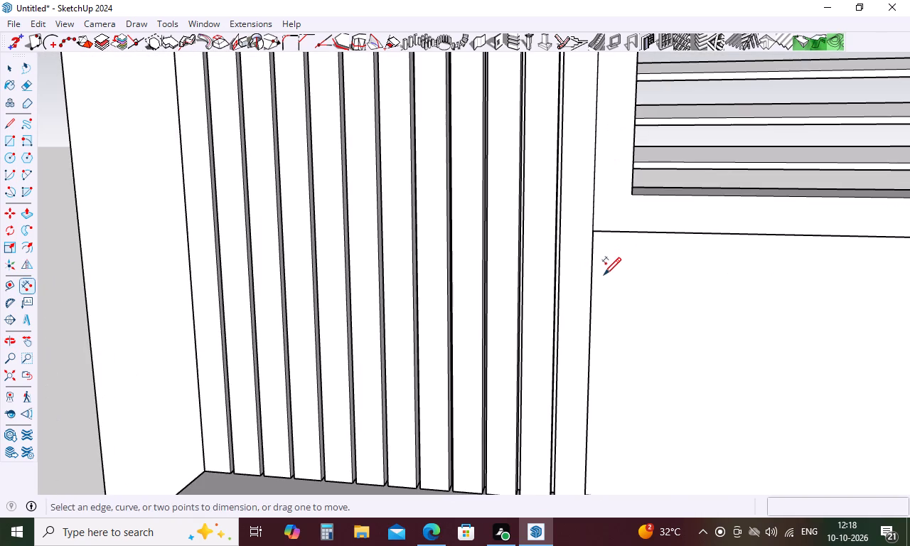
key(t)
middle_drag(603, 333, 527, 348)
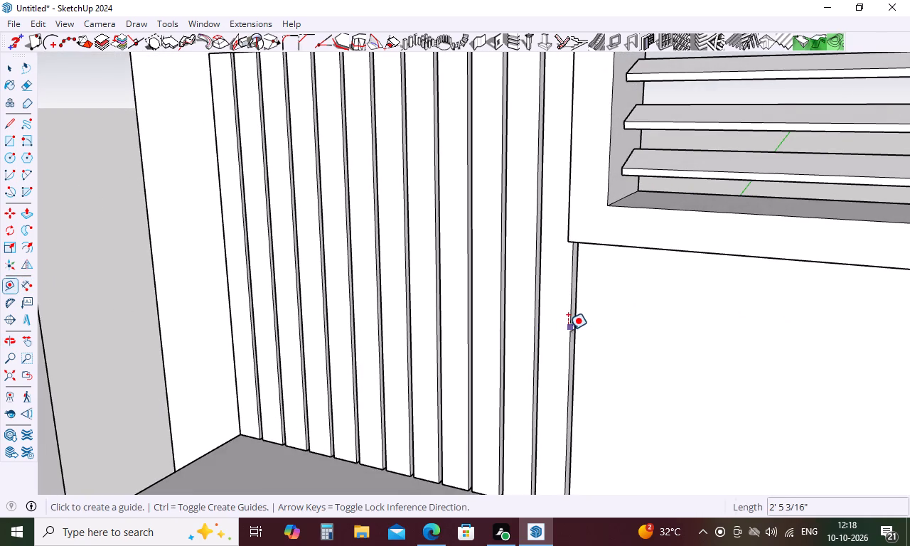
click(576, 329)
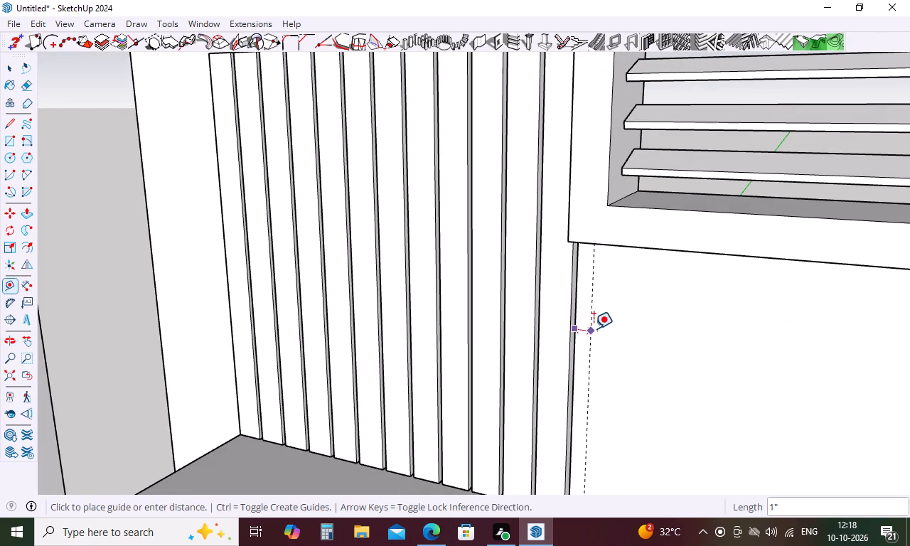
text(.25)
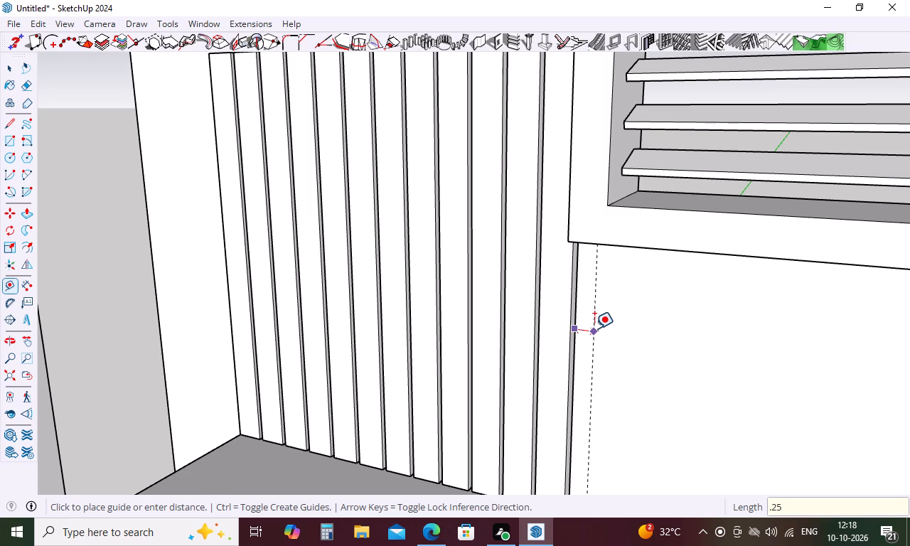
key(Return)
key(space)
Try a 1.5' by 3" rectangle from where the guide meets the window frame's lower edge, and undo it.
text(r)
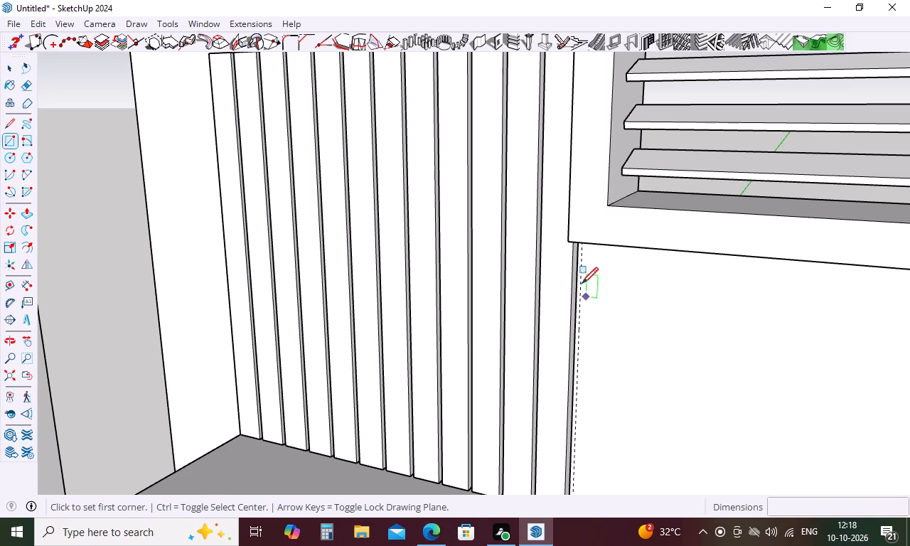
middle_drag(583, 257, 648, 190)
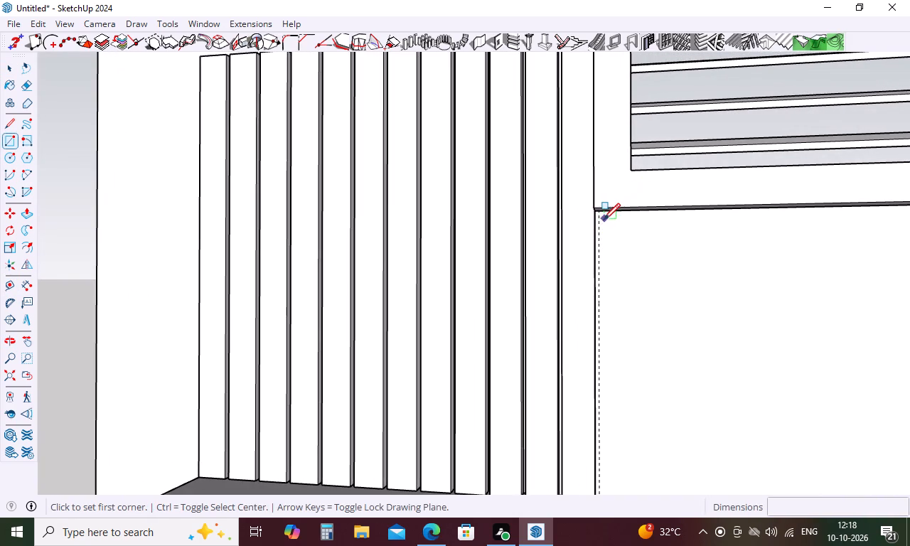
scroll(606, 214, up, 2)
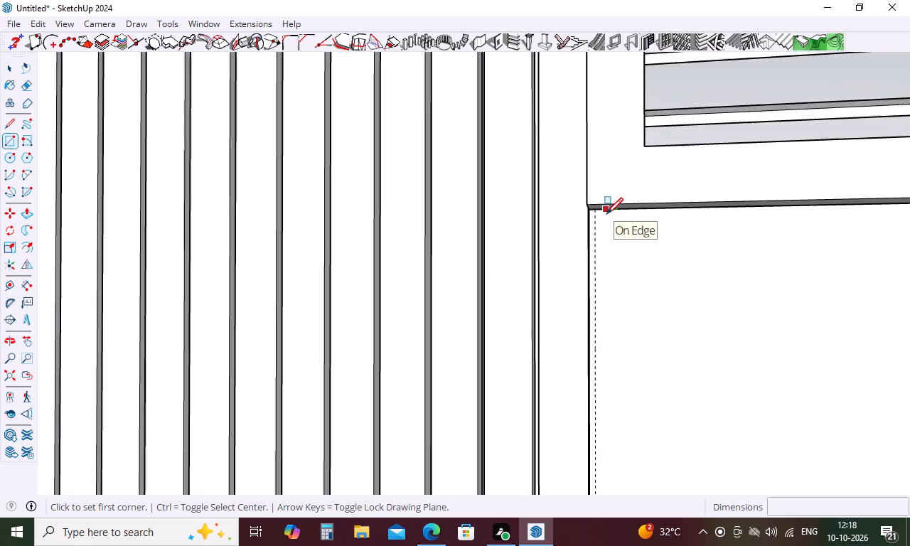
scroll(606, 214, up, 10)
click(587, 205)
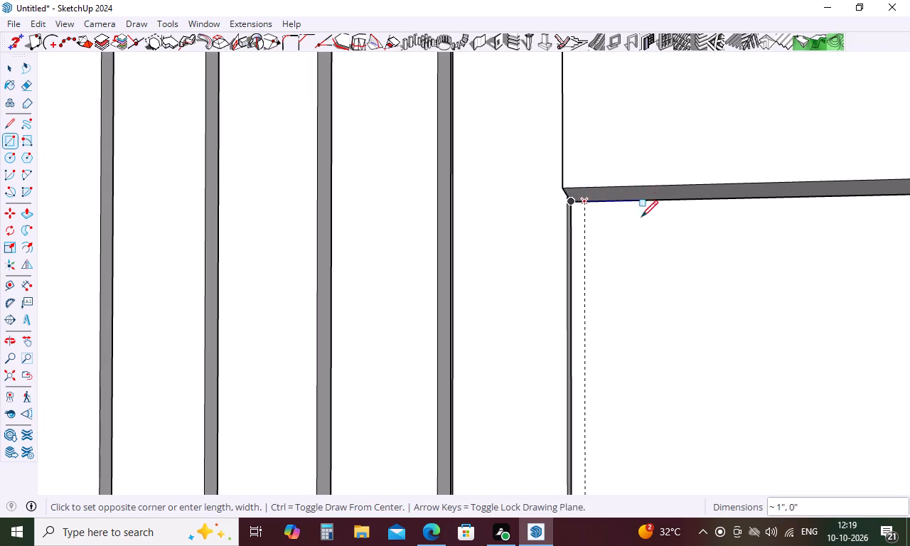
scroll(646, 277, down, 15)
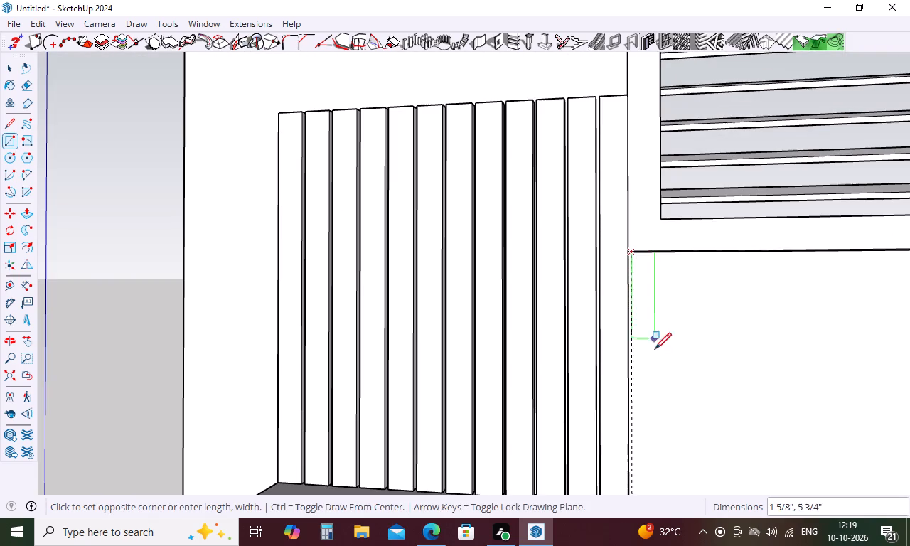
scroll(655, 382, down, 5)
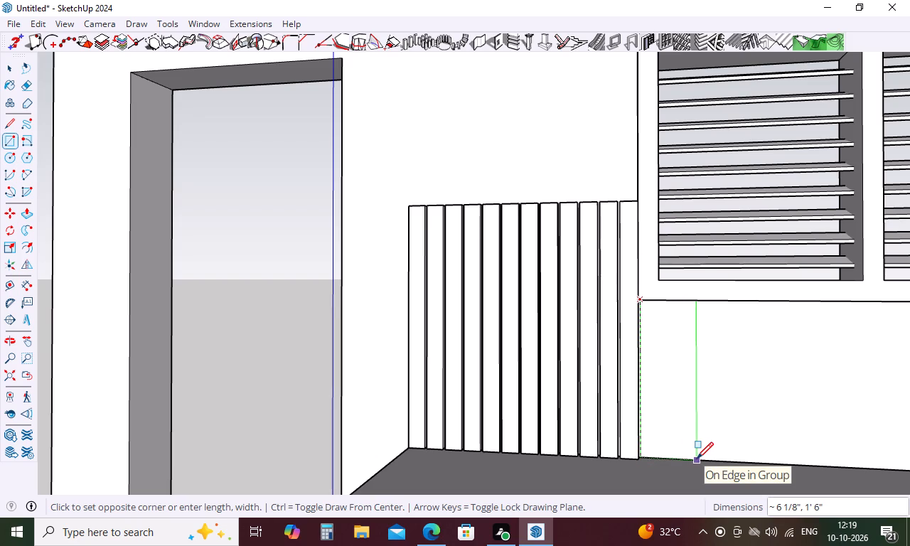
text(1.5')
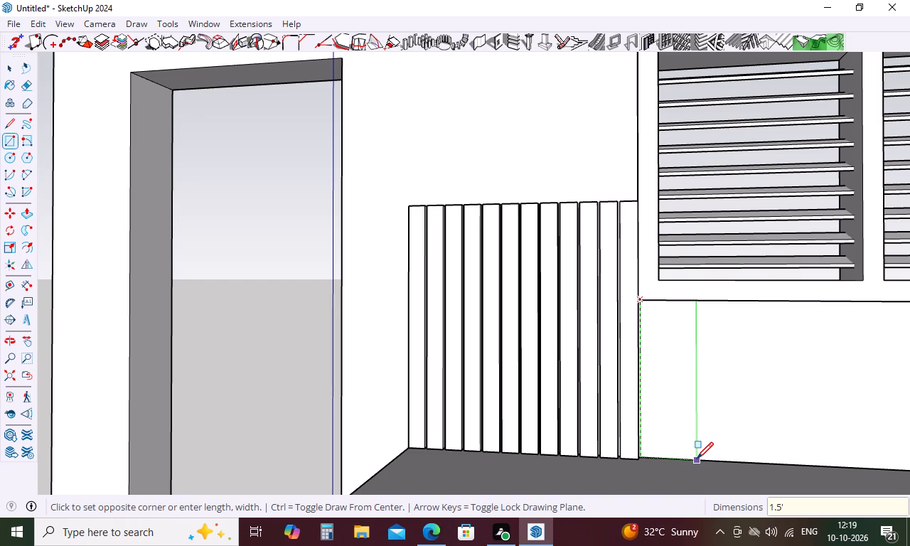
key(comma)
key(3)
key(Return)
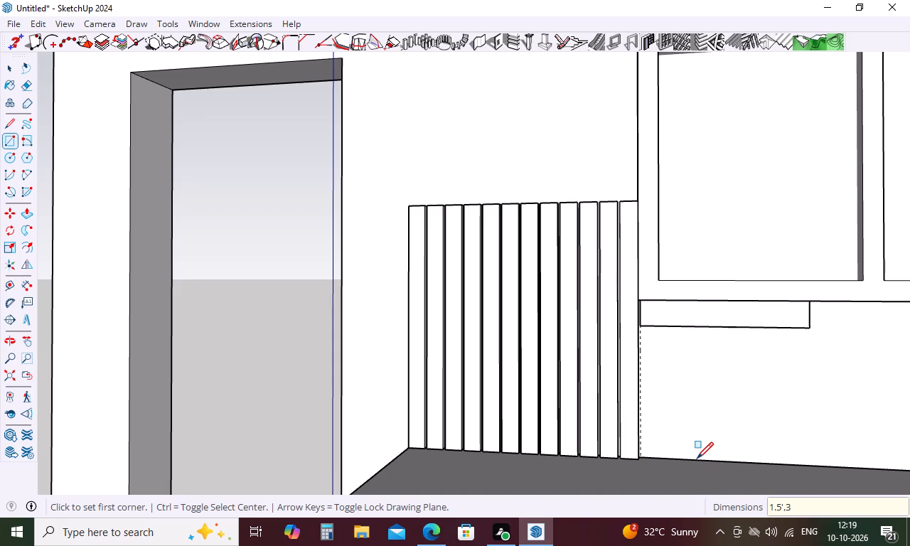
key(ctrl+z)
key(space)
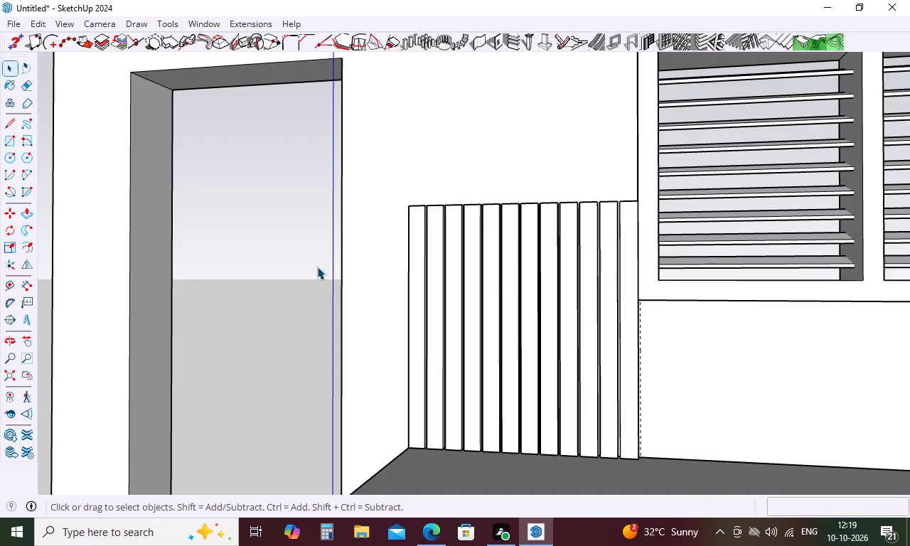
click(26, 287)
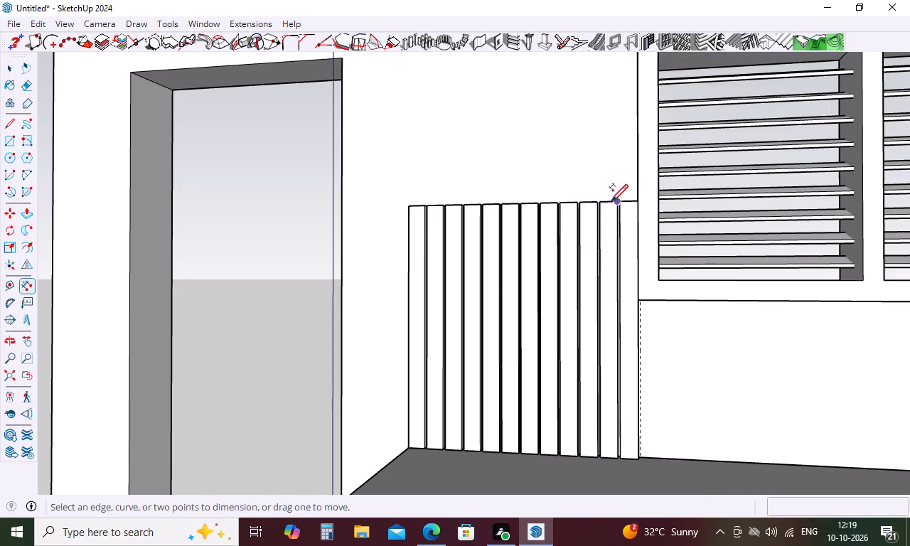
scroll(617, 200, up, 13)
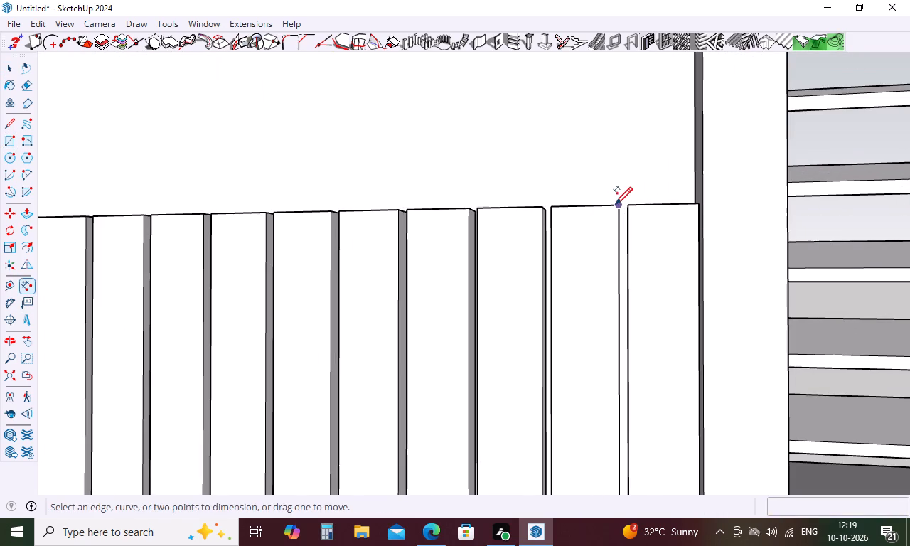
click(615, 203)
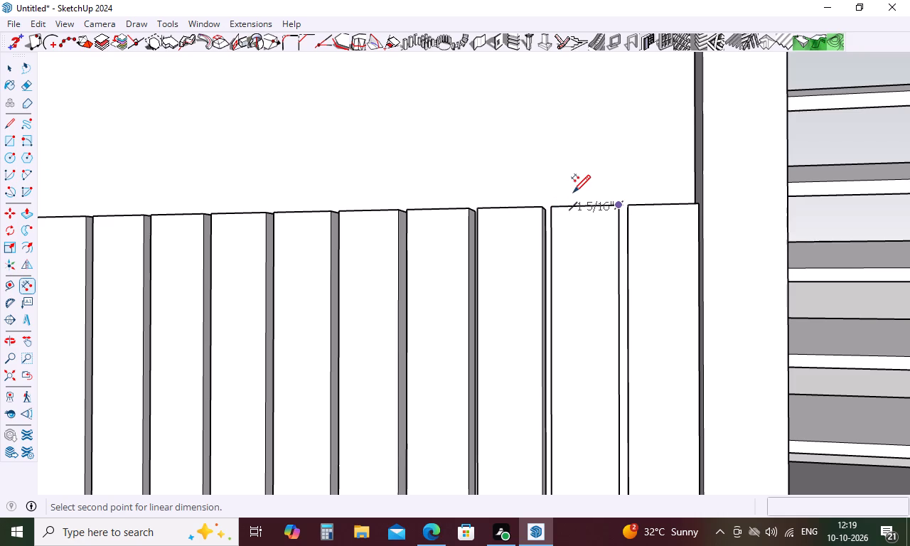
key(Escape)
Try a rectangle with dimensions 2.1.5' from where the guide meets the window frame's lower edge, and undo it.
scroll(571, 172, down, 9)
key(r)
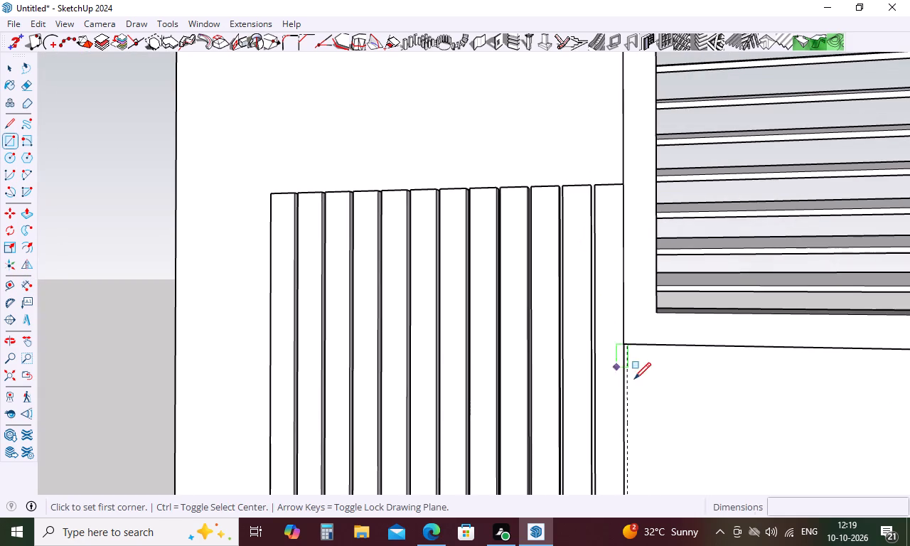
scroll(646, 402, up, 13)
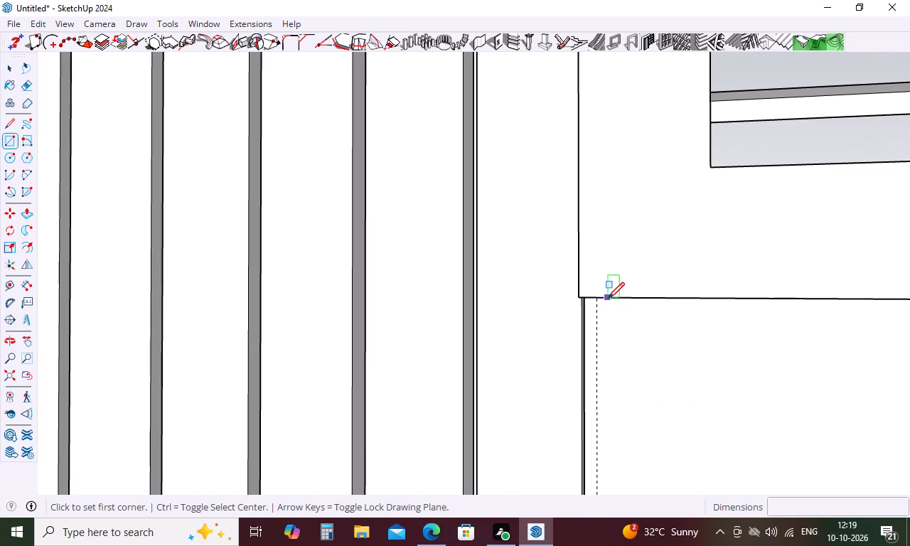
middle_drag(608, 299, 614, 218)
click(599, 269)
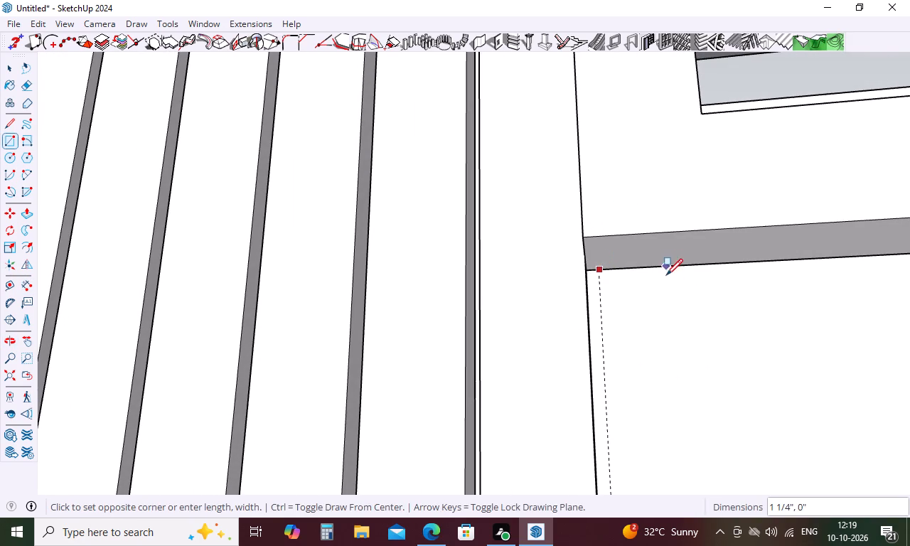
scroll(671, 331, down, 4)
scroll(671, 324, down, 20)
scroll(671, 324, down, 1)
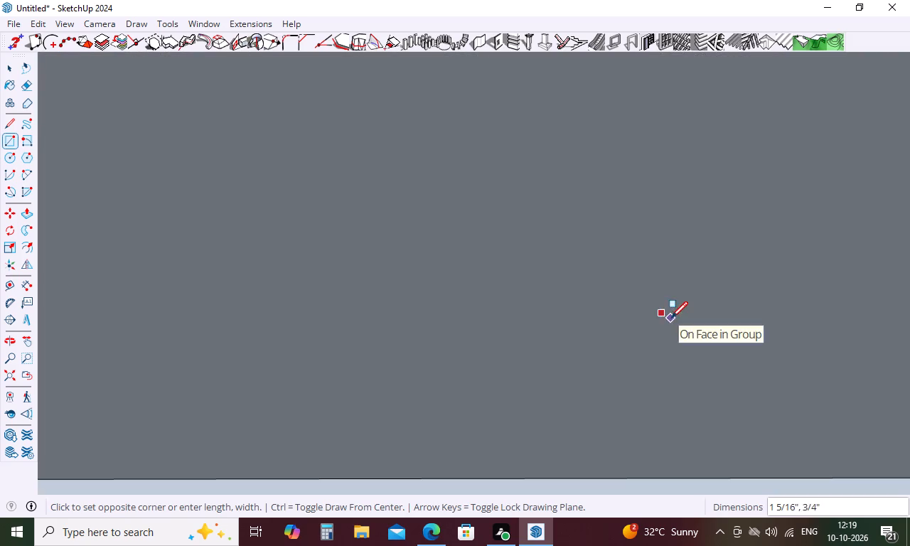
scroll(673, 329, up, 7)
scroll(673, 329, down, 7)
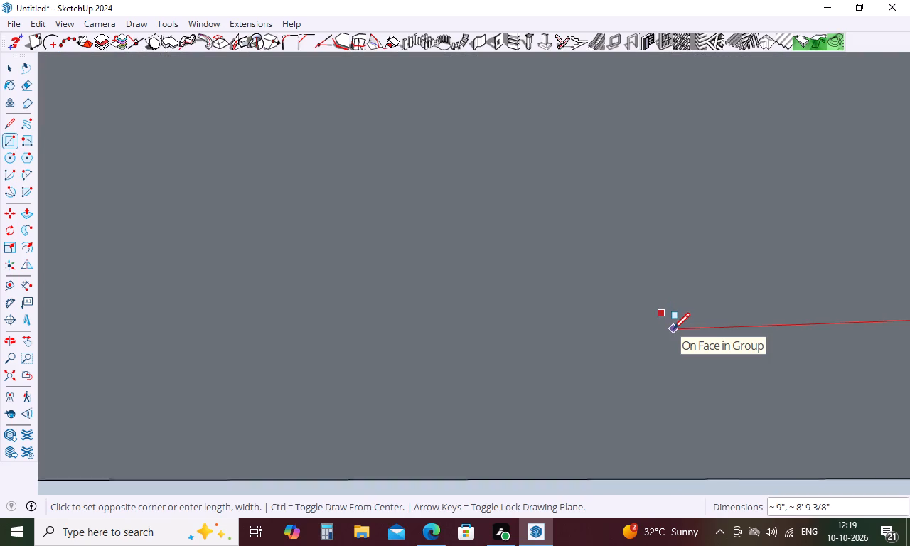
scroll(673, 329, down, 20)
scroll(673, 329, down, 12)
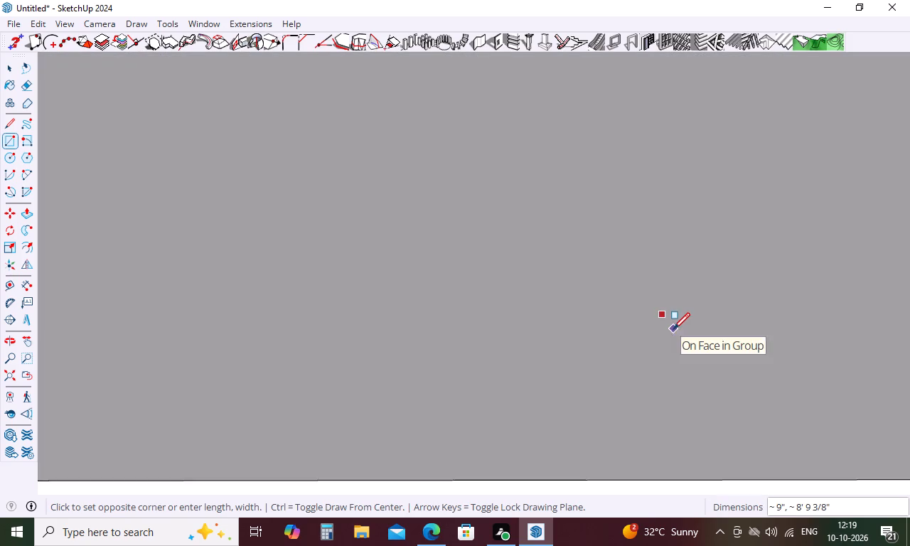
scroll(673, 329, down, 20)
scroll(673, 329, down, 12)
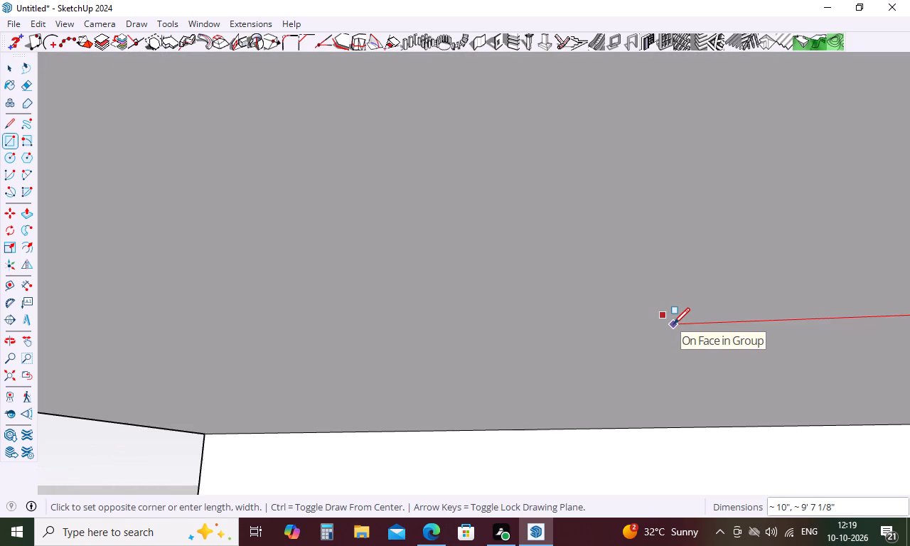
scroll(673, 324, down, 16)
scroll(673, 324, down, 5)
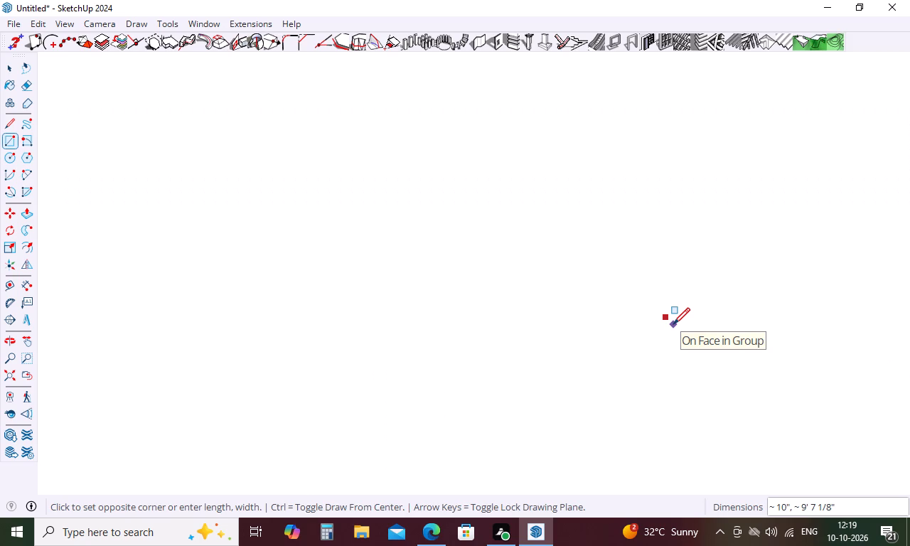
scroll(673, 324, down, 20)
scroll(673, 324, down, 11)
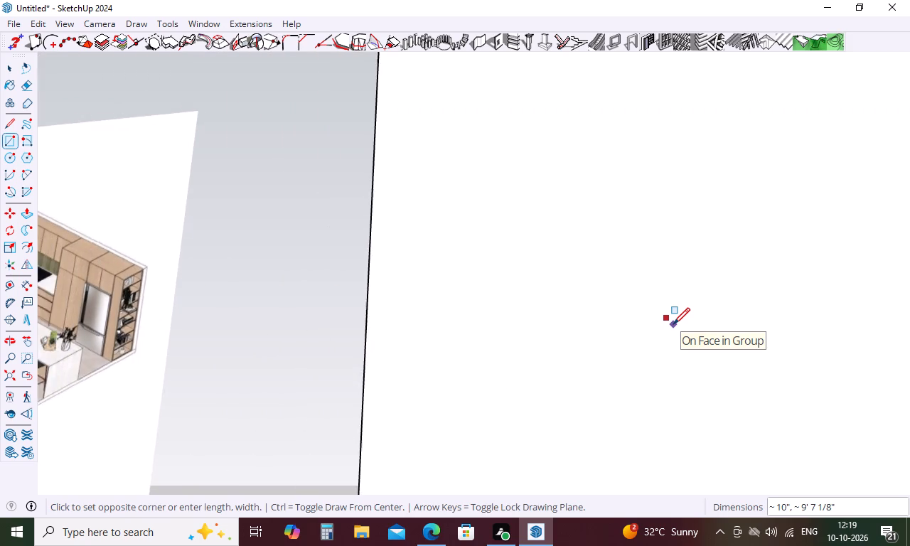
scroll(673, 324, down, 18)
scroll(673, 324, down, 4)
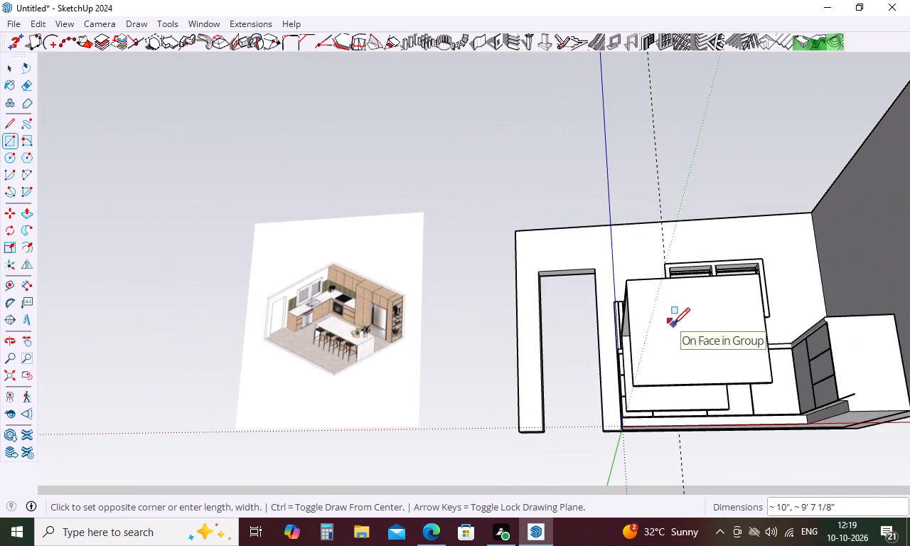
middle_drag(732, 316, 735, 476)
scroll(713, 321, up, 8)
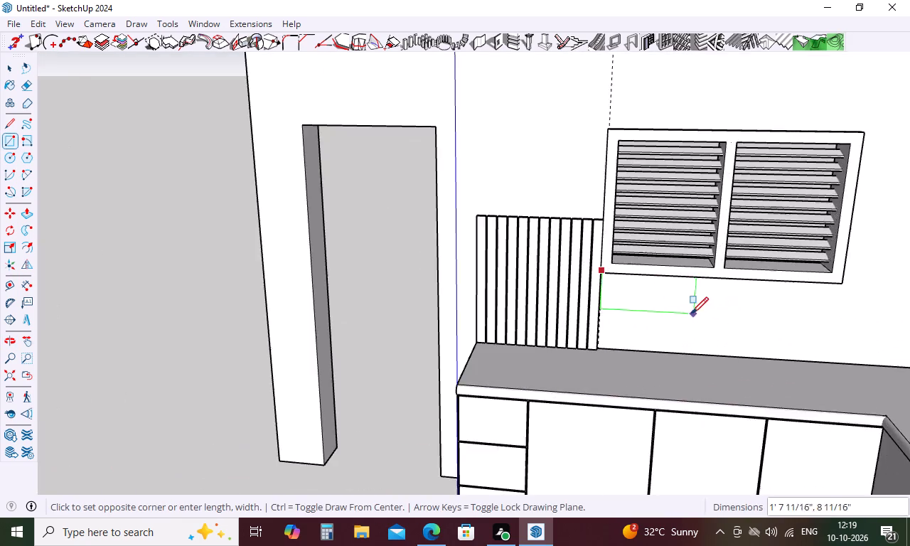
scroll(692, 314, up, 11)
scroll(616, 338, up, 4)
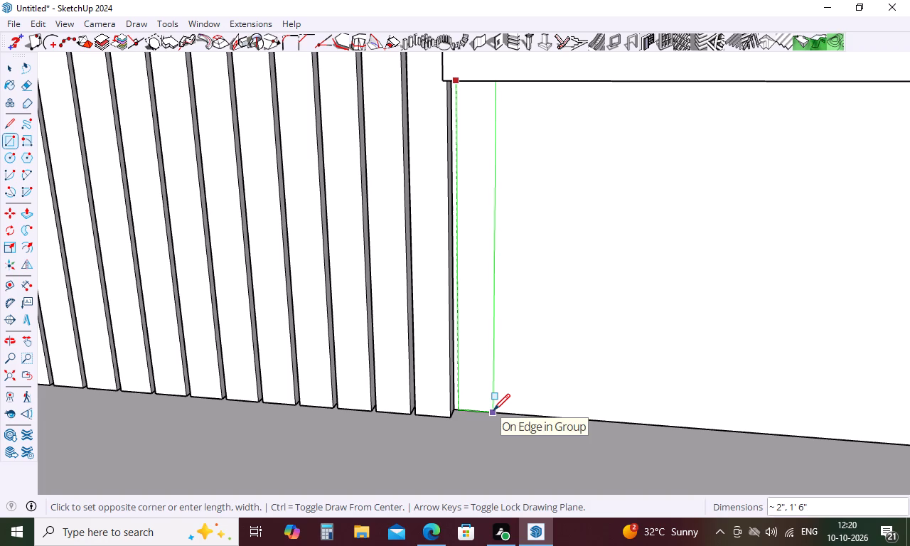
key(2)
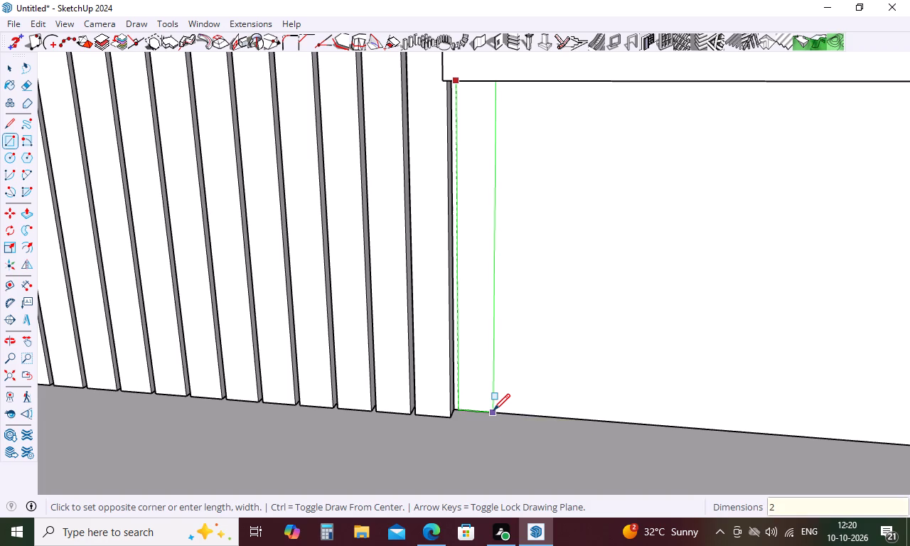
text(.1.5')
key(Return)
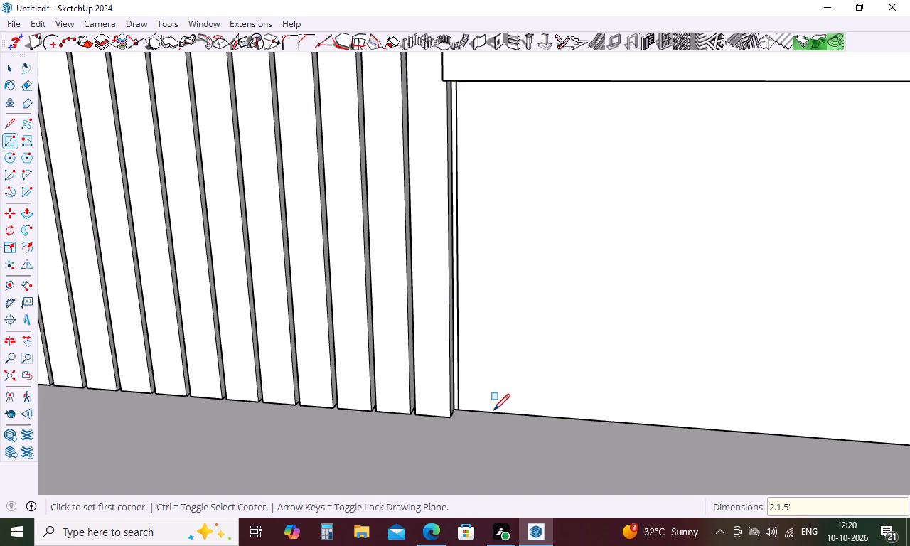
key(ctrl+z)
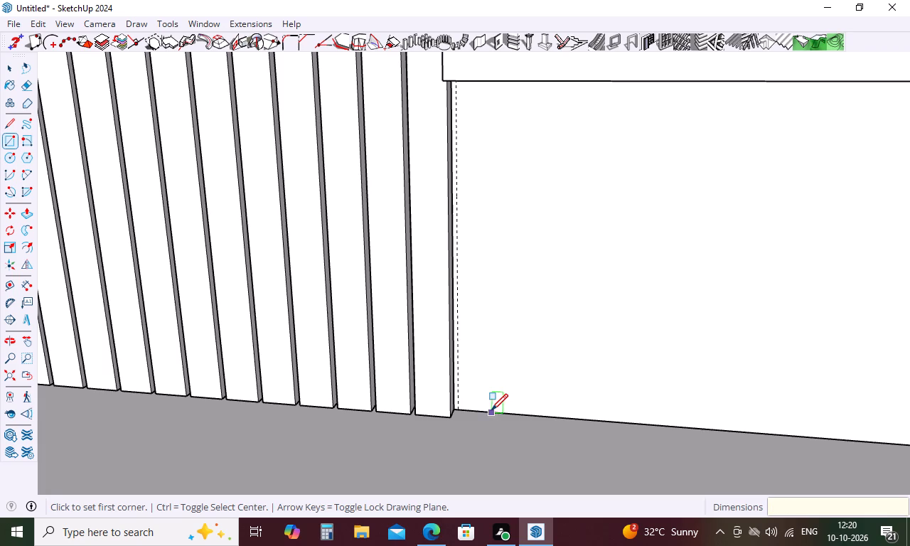
Draw a rectangle with dimensions 2.1.5' on the wall below the window, starting where the guide meets the frame's lower edge.
click(461, 409)
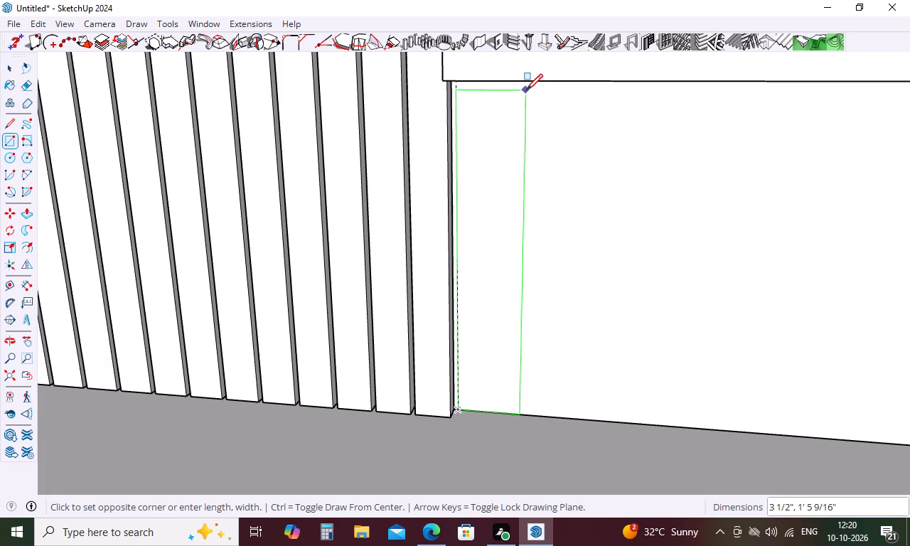
key(Escape)
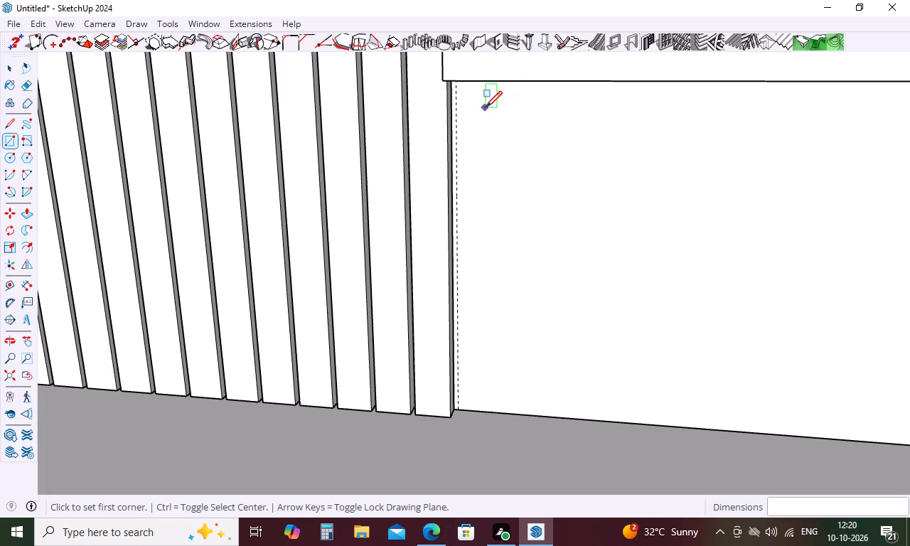
middle_drag(486, 102, 496, 45)
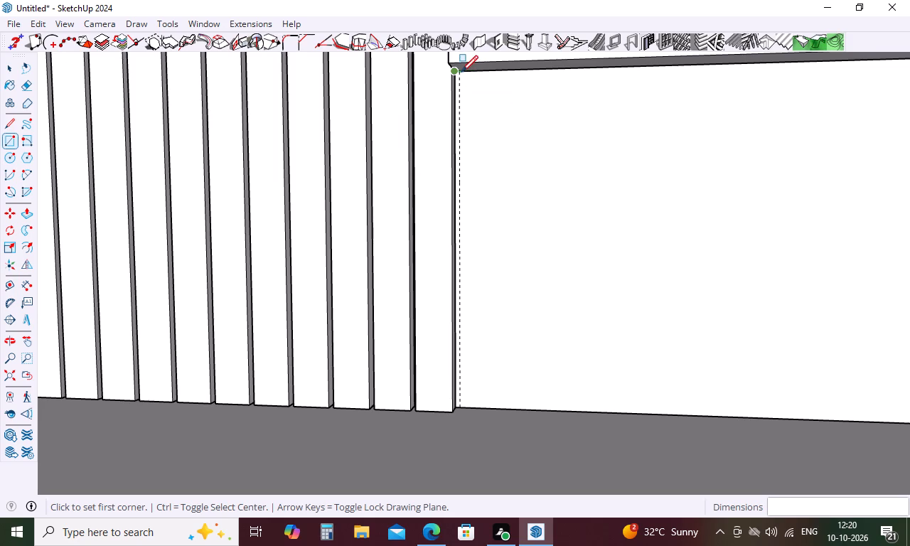
scroll(461, 71, up, 9)
click(456, 75)
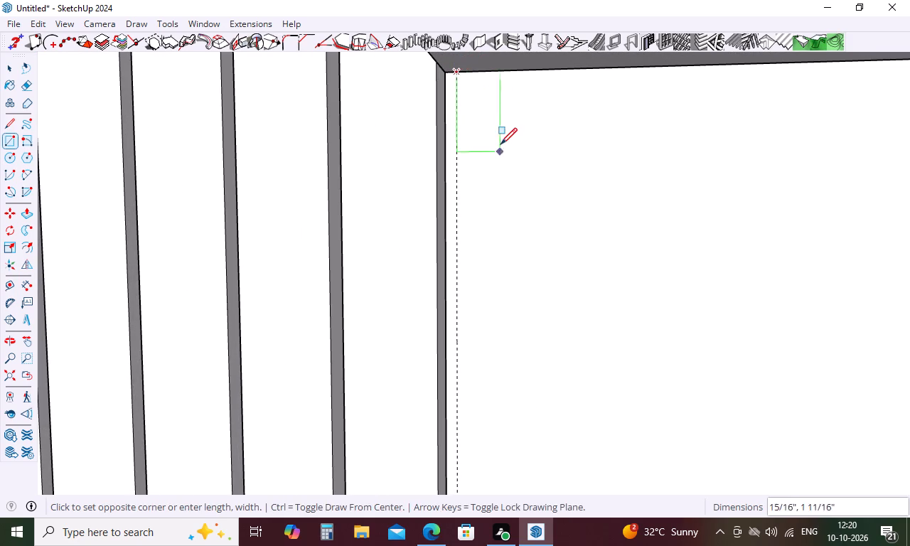
scroll(507, 127, down, 15)
middle_drag(507, 179, 507, 242)
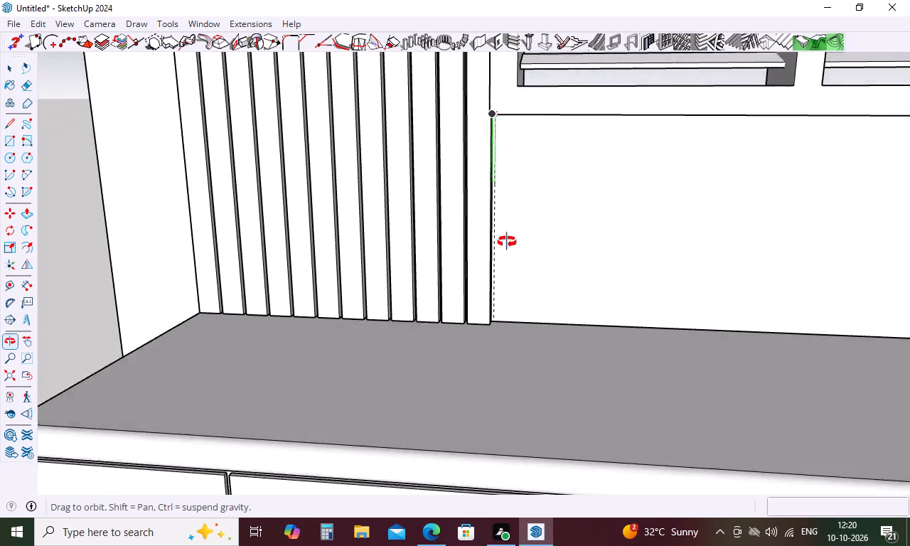
middle_drag(507, 242, 507, 306)
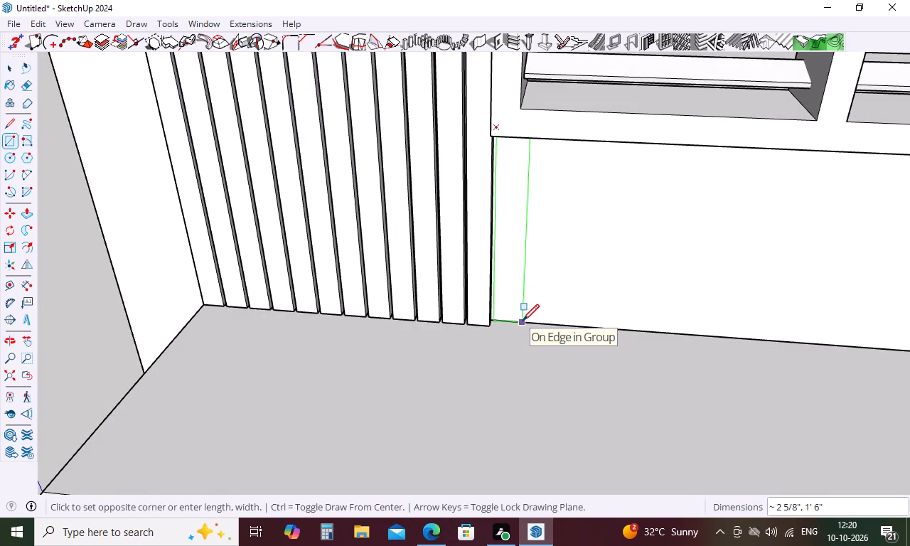
scroll(519, 320, up, 5)
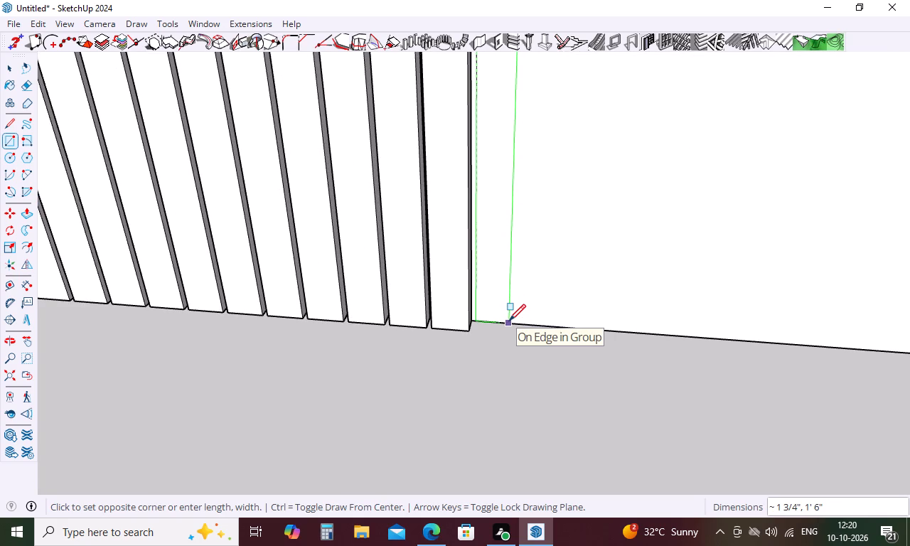
text(2.1.)
text(5')
key(Return)
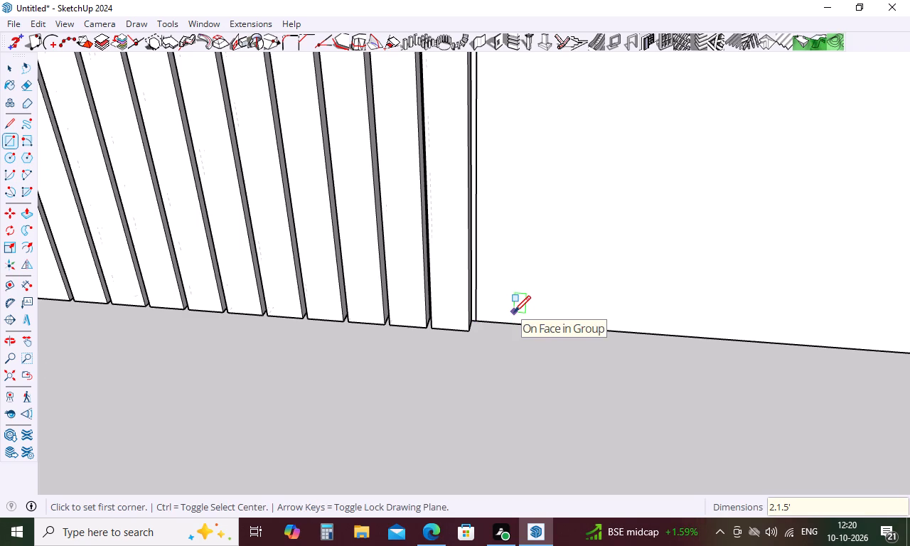
Draw a 2" by 1.5' rectangle on the wall below the window, starting at the guide line's base on the countertop.
key(k)
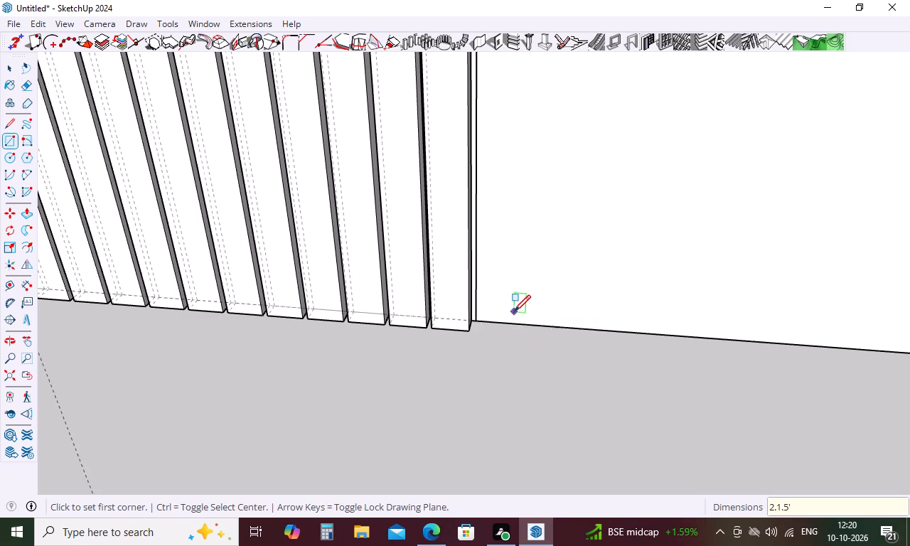
key(k)
middle_drag(513, 287, 322, 301)
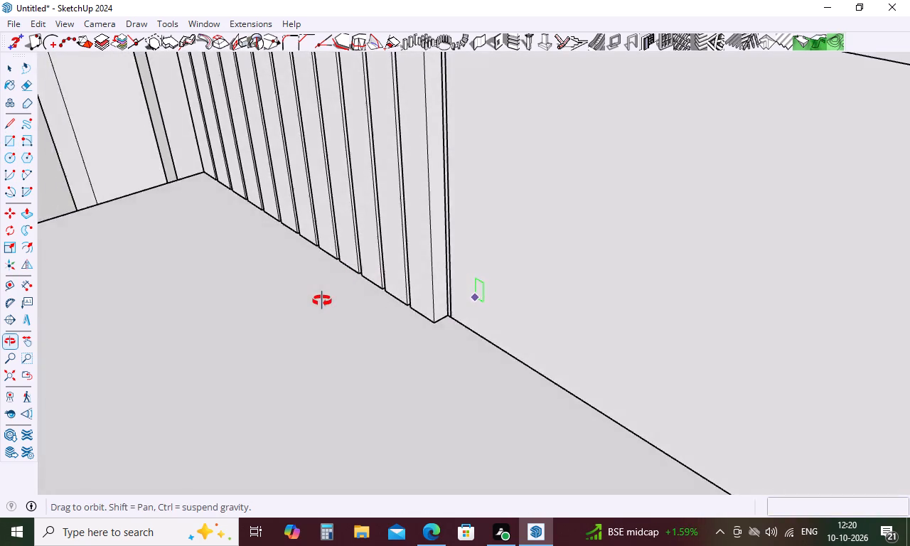
middle_drag(322, 301, 545, 289)
click(485, 319)
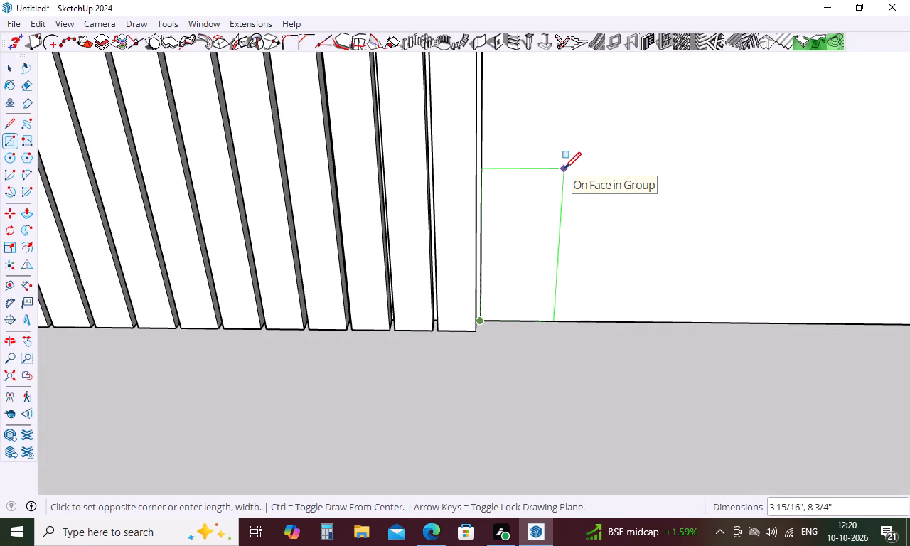
key(2)
key(shift+quotedbl)
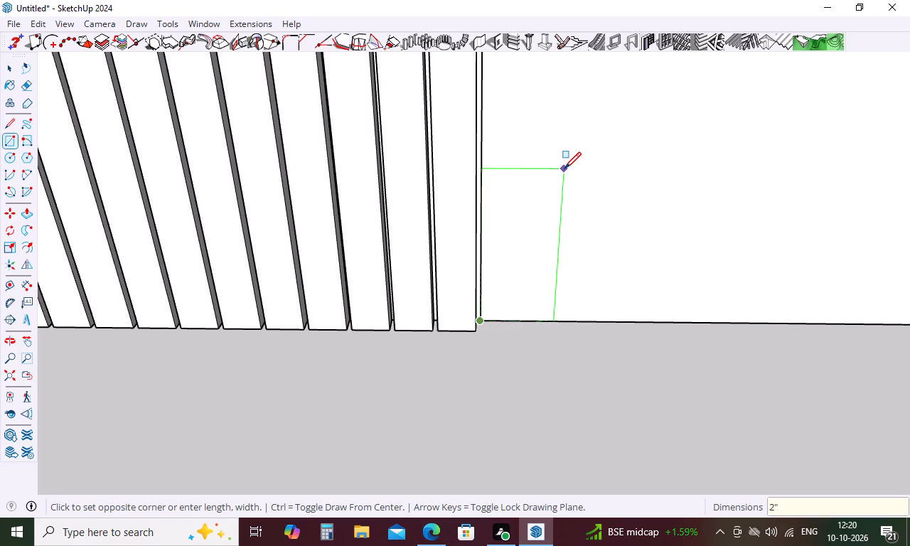
key(period)
key(BackSpace)
text(,1.5)
key(apostrophe)
key(Return)
Push/Pull the narrow rectangle 1" outward, flush with the neighbouring slats.
scroll(545, 242, down, 9)
key(space)
key(p)
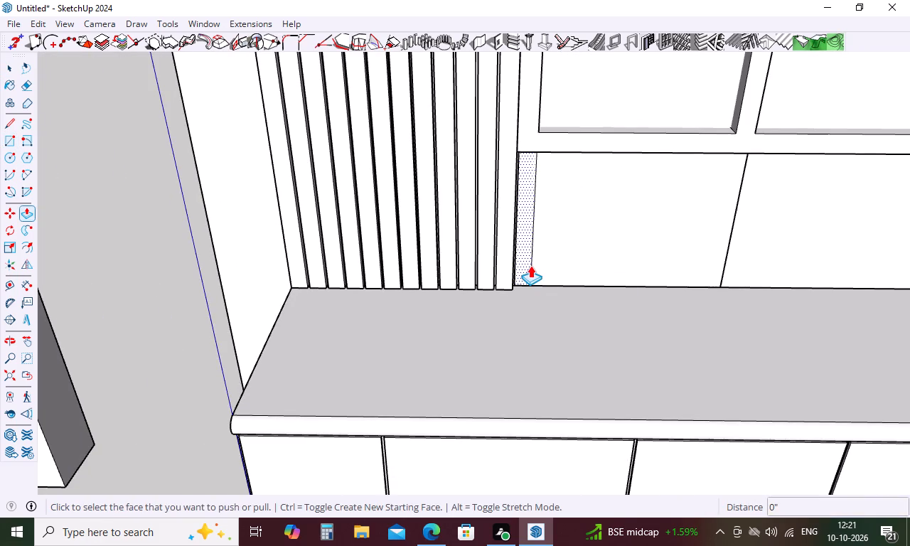
click(529, 265)
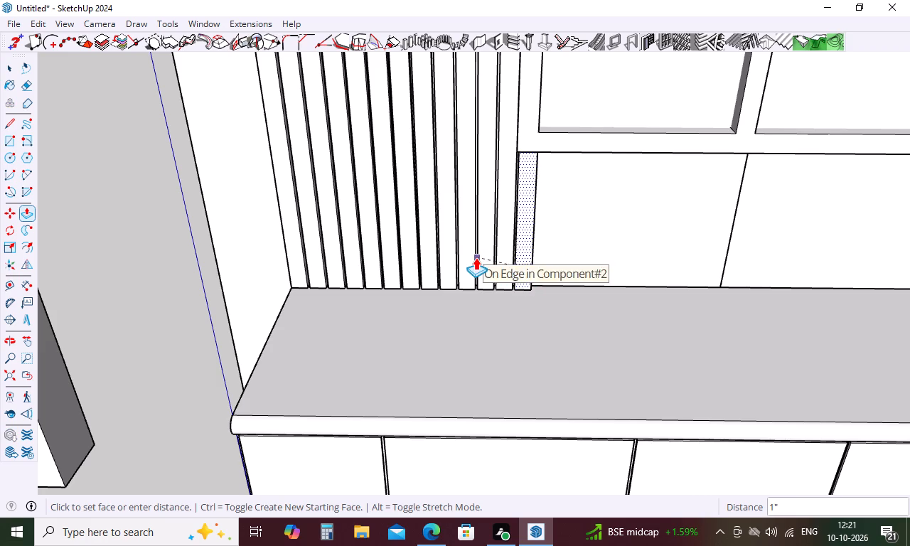
click(476, 257)
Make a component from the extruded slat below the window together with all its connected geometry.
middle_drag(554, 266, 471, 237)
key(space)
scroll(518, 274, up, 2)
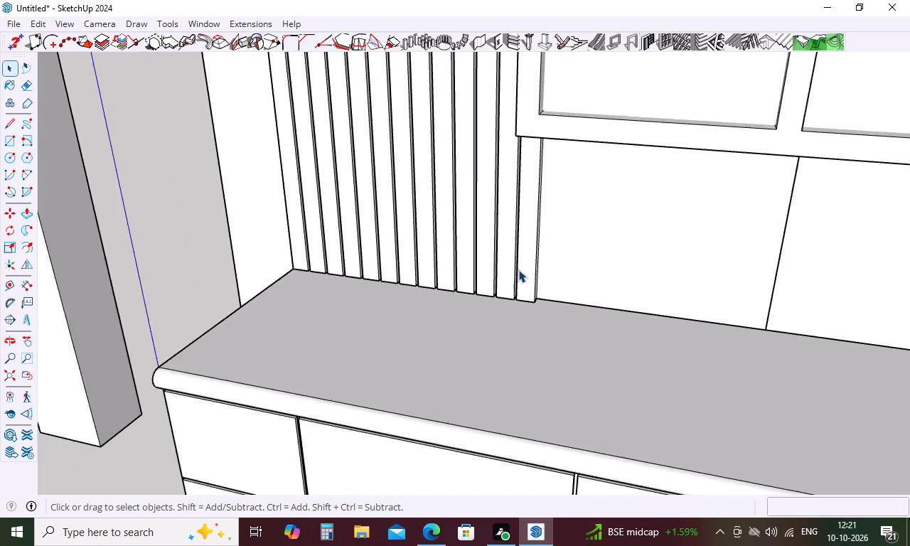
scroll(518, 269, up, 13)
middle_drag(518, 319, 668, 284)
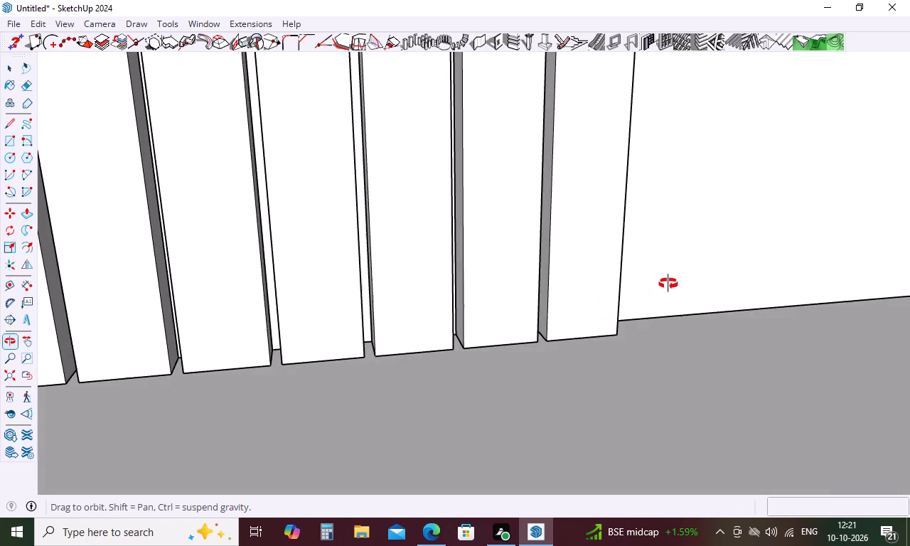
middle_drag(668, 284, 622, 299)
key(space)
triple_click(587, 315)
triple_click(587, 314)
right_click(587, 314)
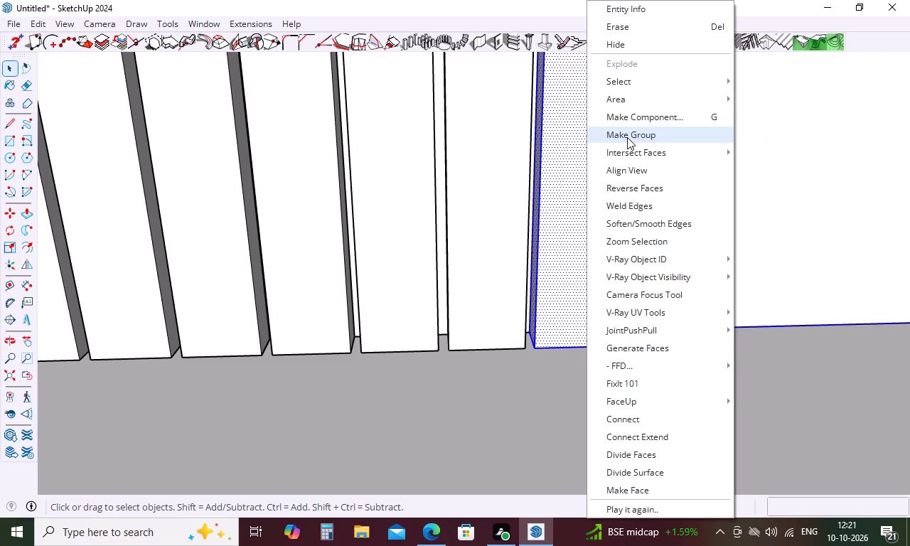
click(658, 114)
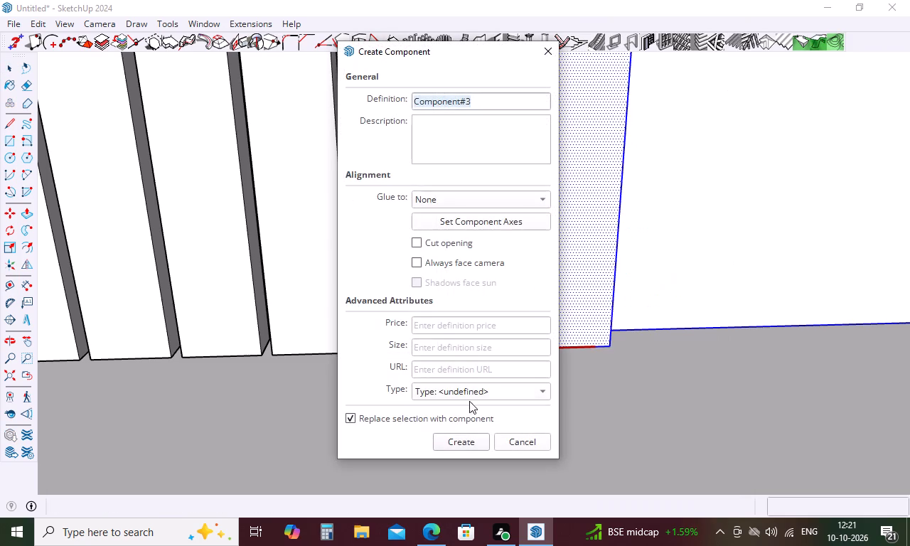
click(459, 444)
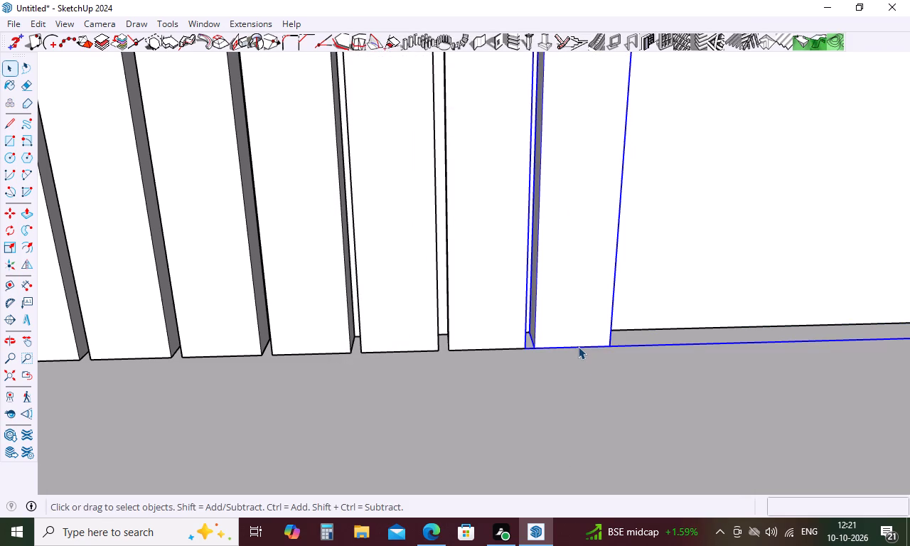
Move the slat component with its attached rectangles out of the wall into empty space and delete it.
key(m)
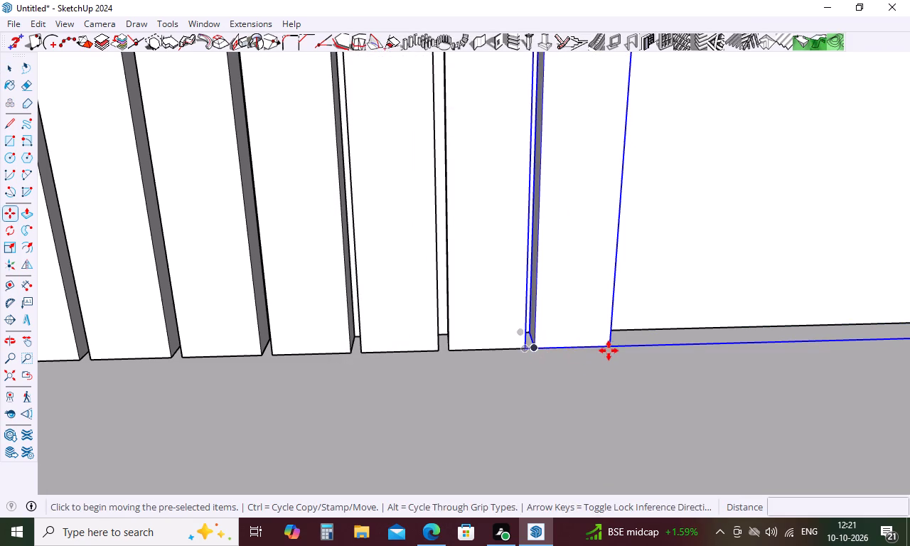
scroll(609, 351, down, 18)
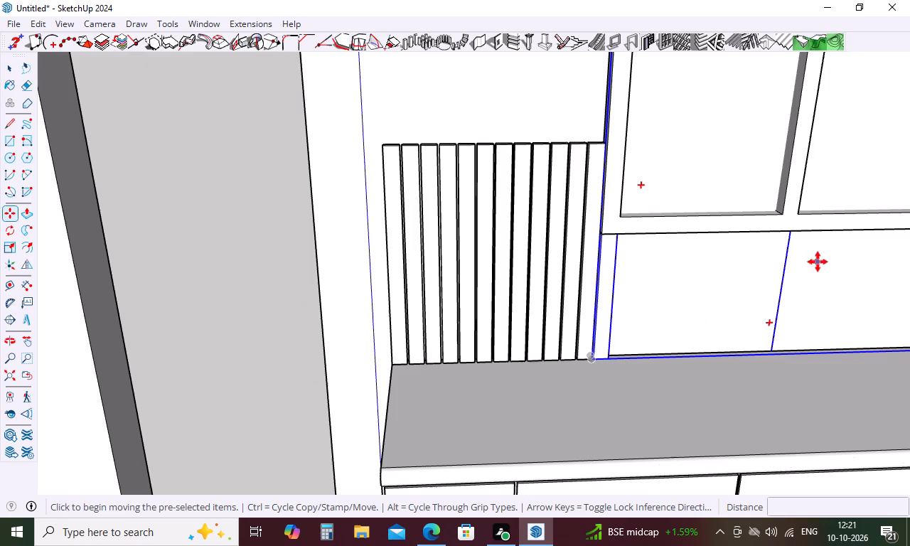
scroll(814, 262, down, 1)
scroll(578, 326, down, 5)
scroll(830, 282, up, 5)
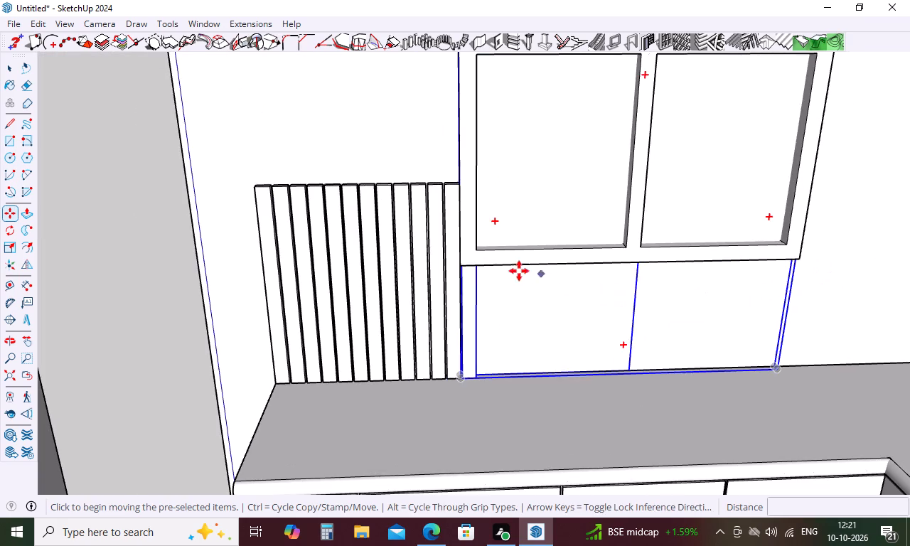
scroll(513, 271, up, 16)
middle_drag(481, 269, 509, 159)
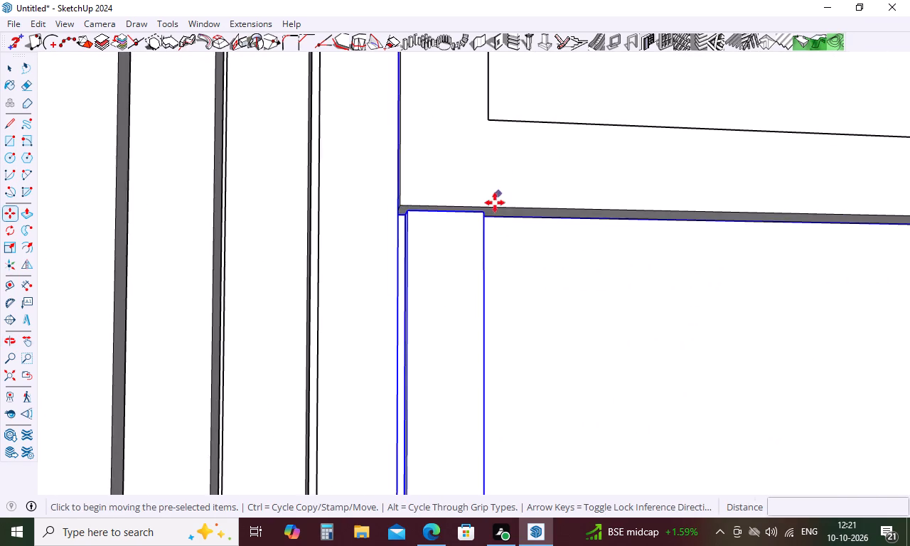
scroll(495, 203, up, 5)
click(477, 218)
scroll(417, 237, down, 5)
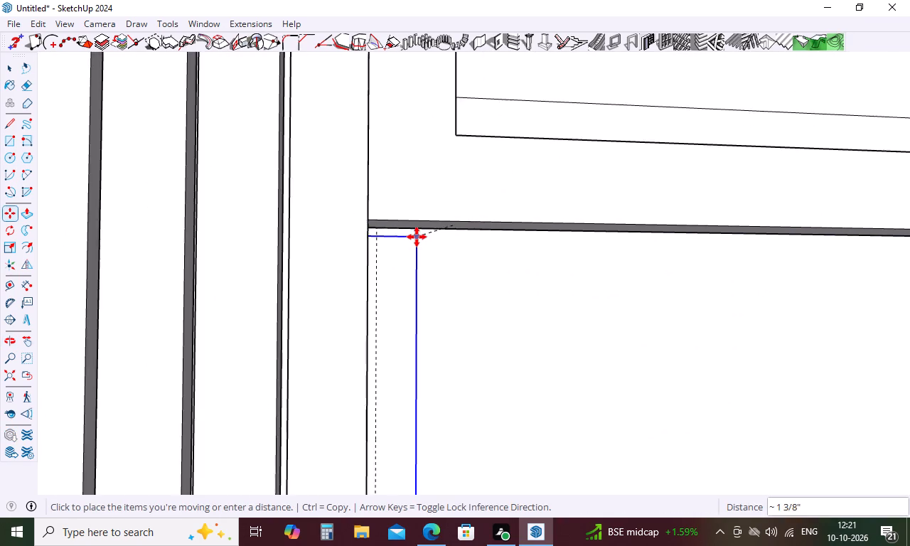
scroll(417, 237, down, 10)
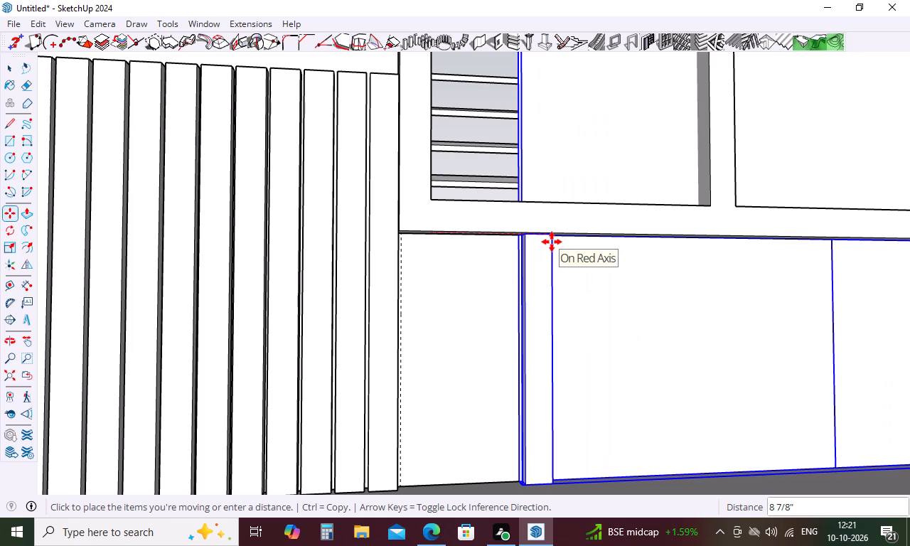
scroll(452, 261, down, 4)
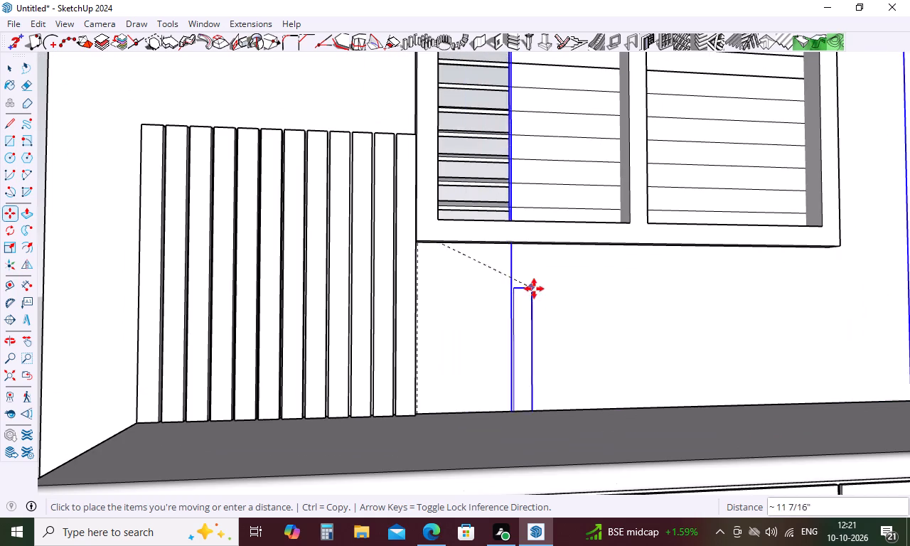
scroll(476, 341, down, 7)
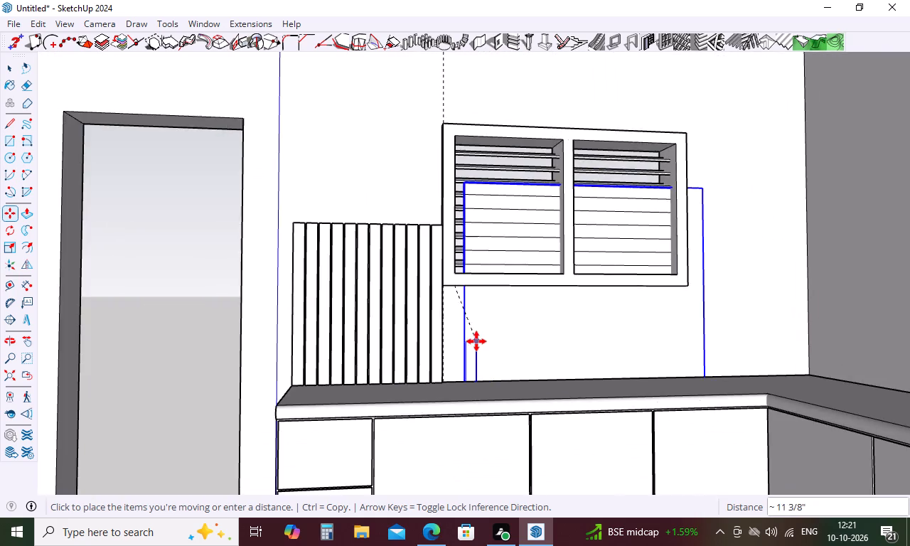
scroll(476, 341, down, 10)
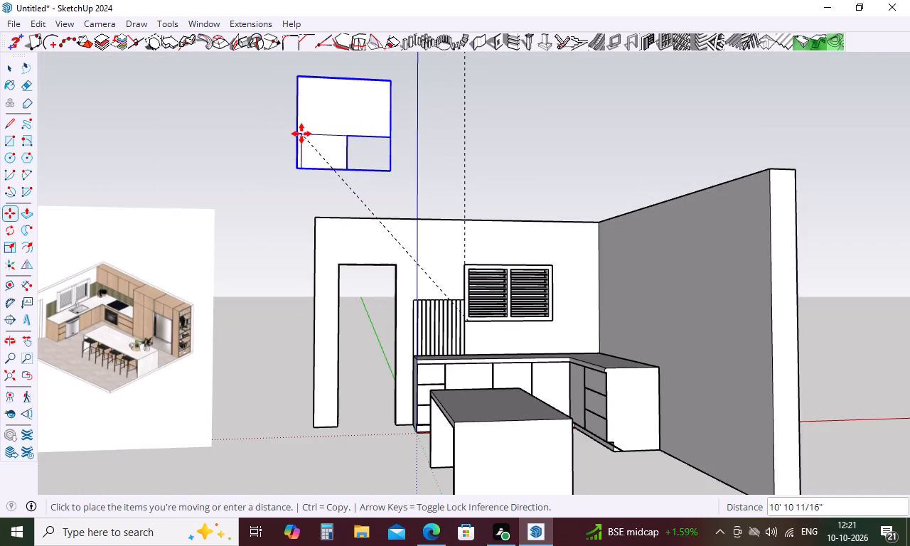
click(306, 134)
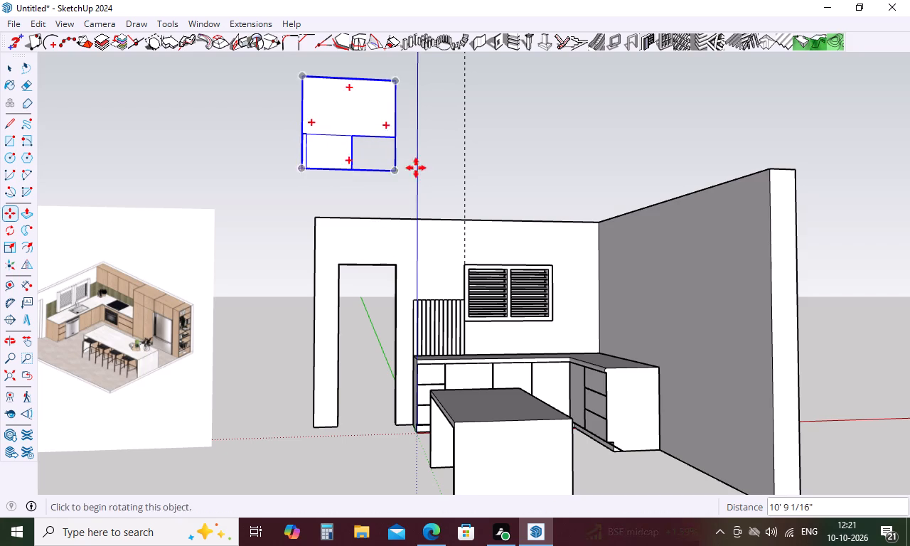
key(Delete)
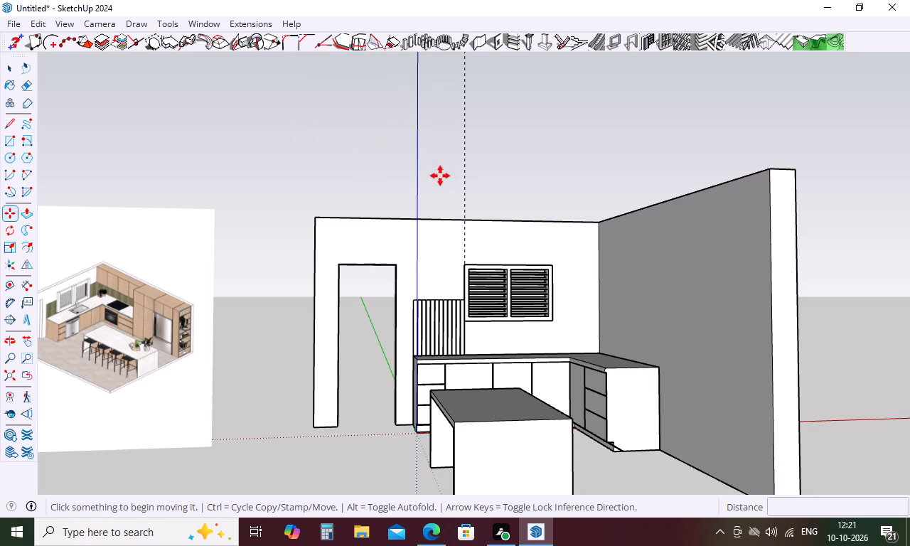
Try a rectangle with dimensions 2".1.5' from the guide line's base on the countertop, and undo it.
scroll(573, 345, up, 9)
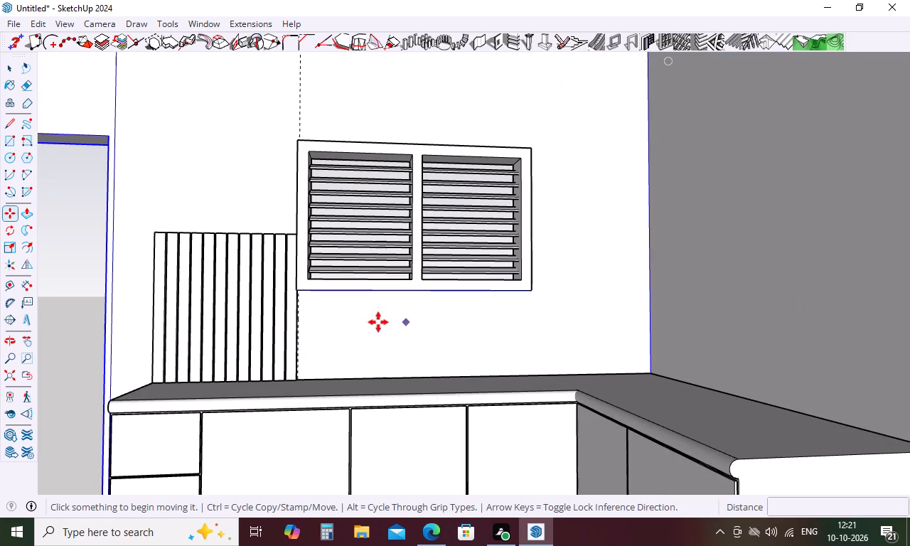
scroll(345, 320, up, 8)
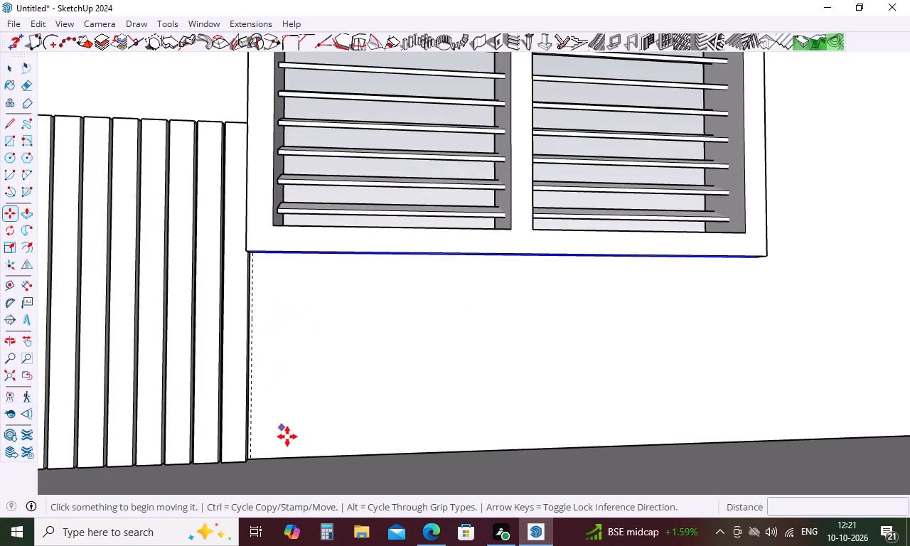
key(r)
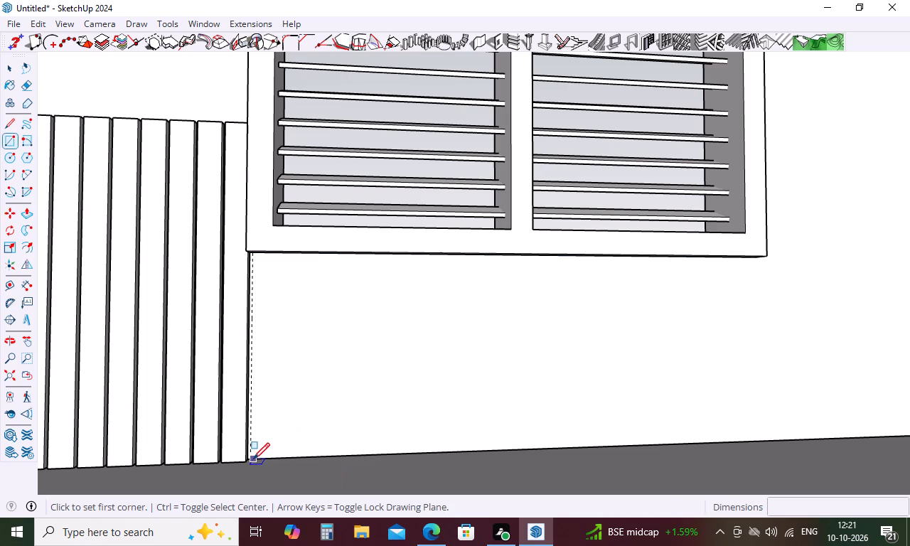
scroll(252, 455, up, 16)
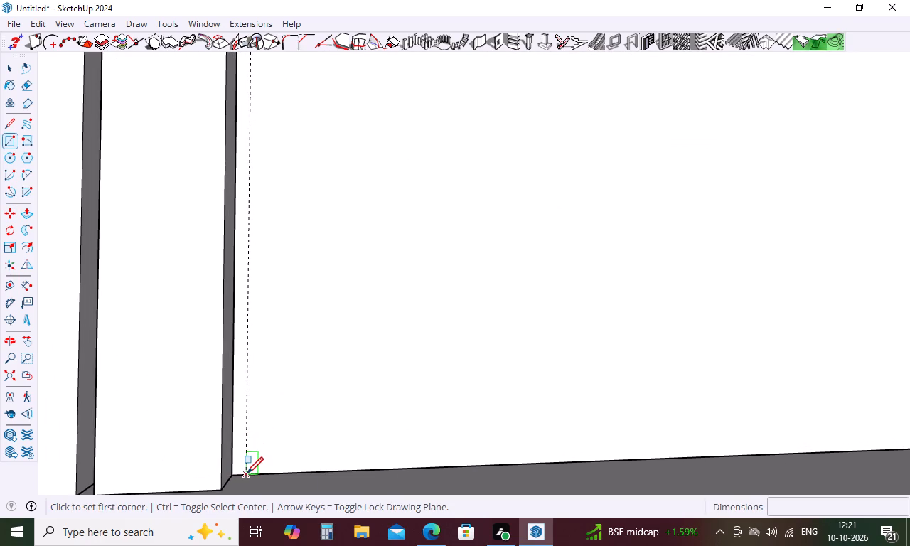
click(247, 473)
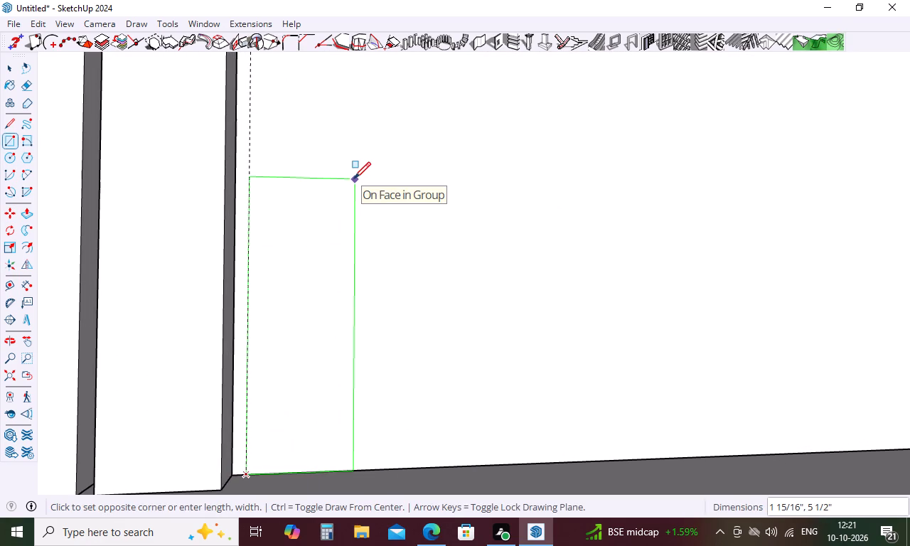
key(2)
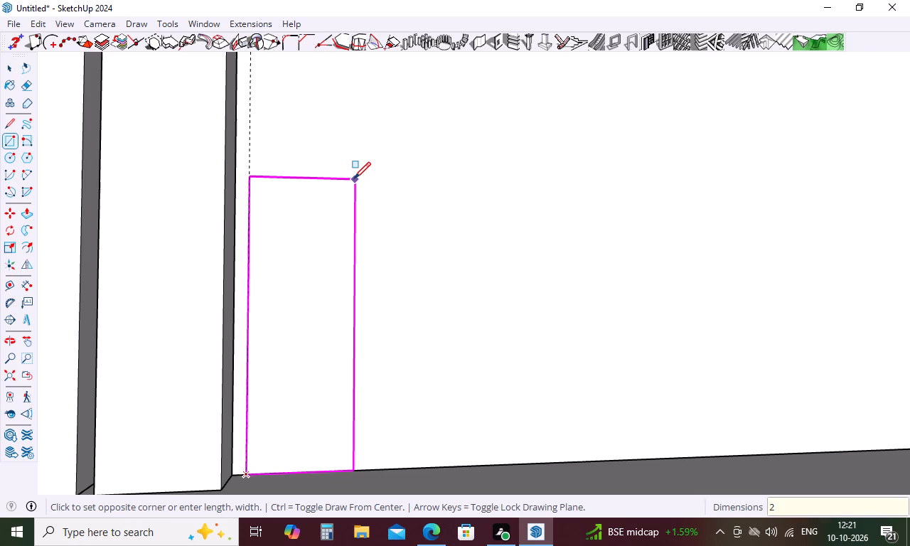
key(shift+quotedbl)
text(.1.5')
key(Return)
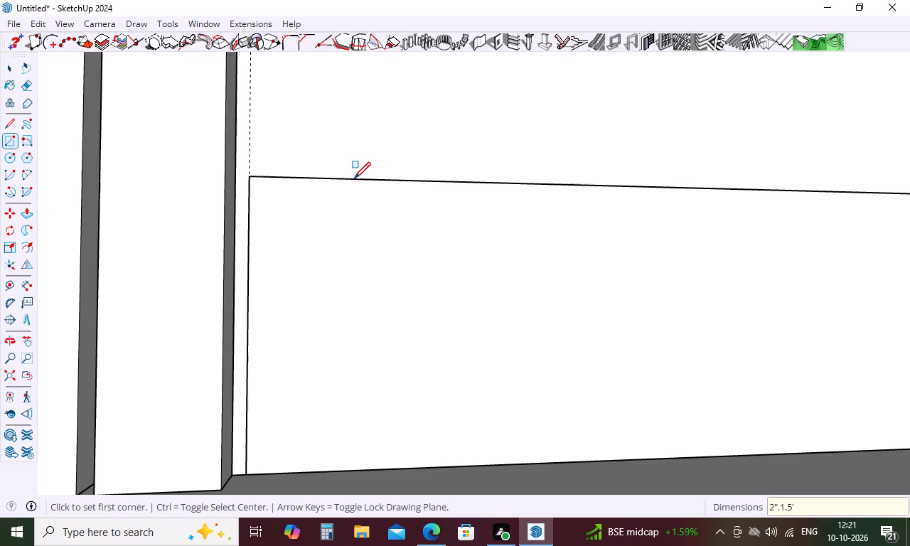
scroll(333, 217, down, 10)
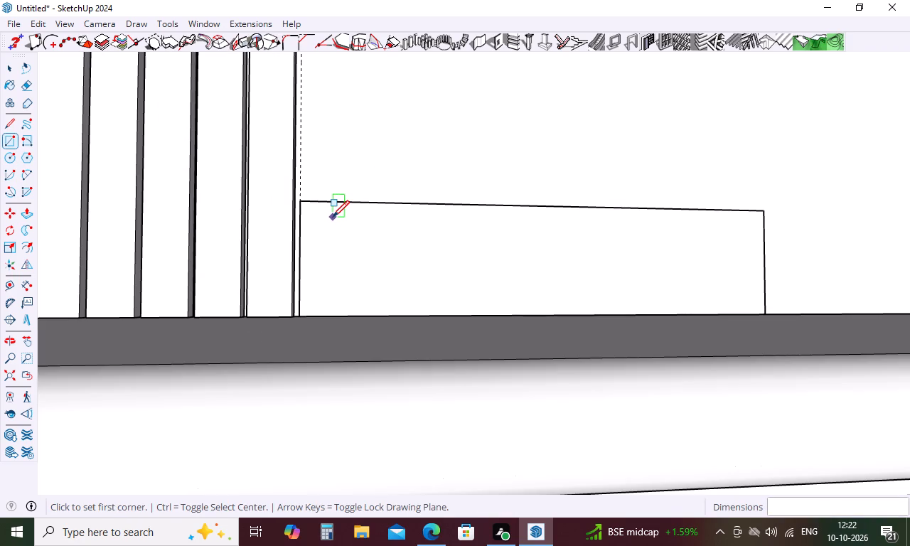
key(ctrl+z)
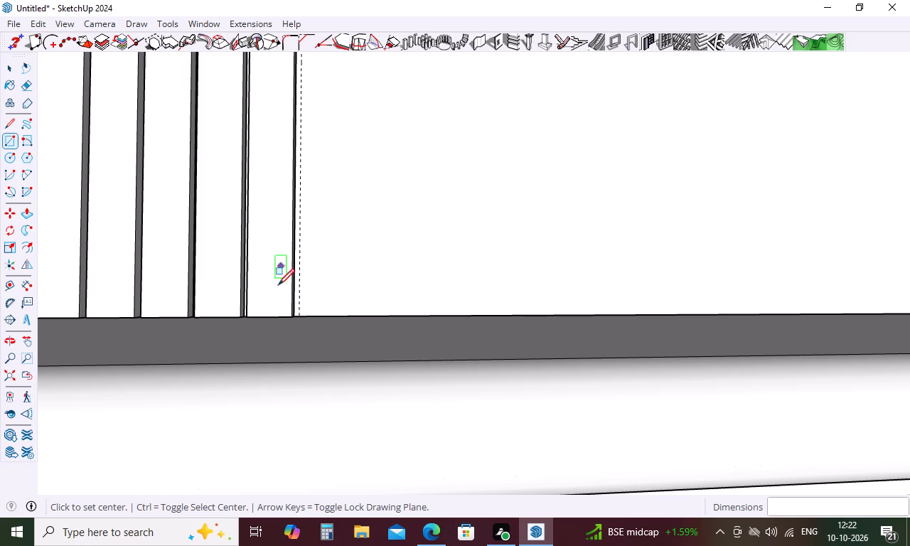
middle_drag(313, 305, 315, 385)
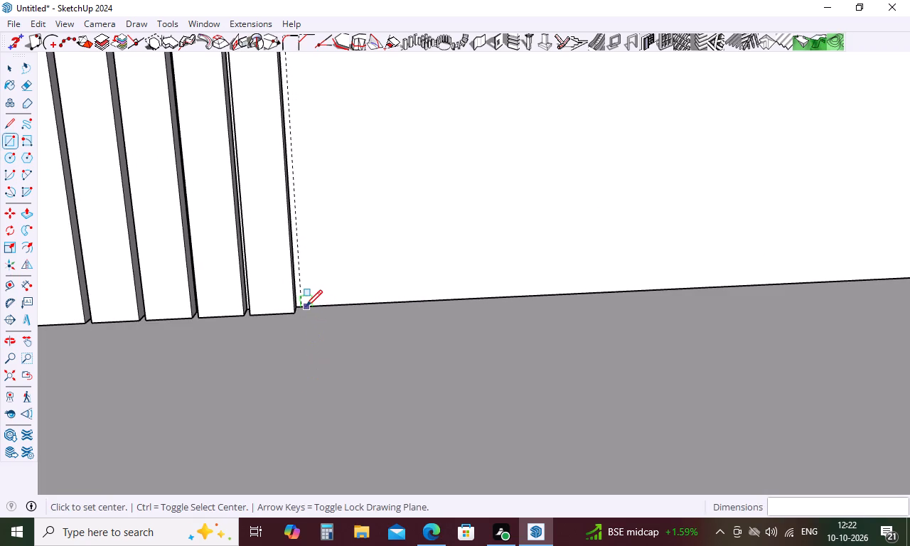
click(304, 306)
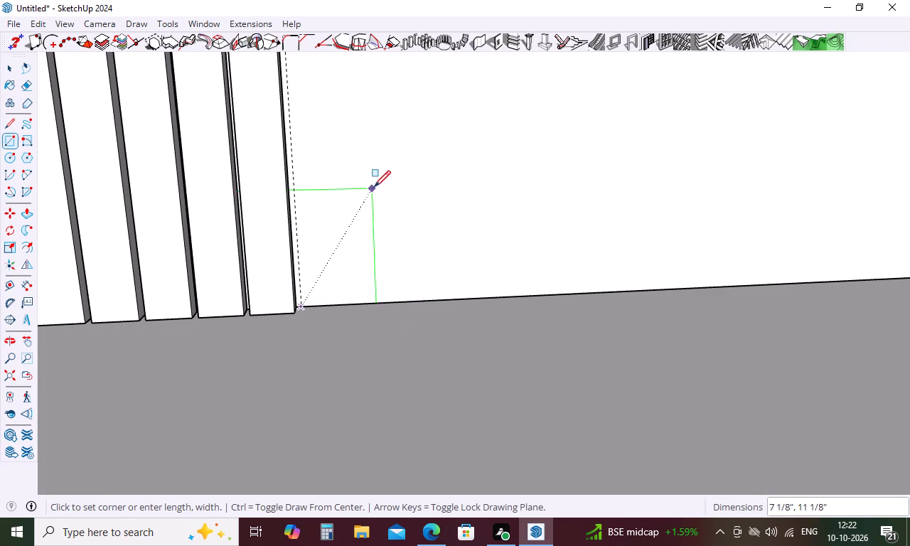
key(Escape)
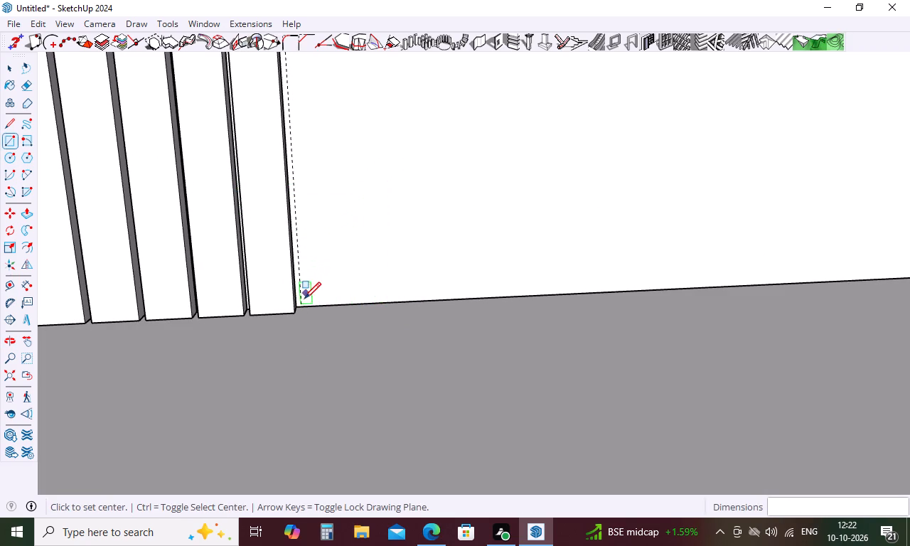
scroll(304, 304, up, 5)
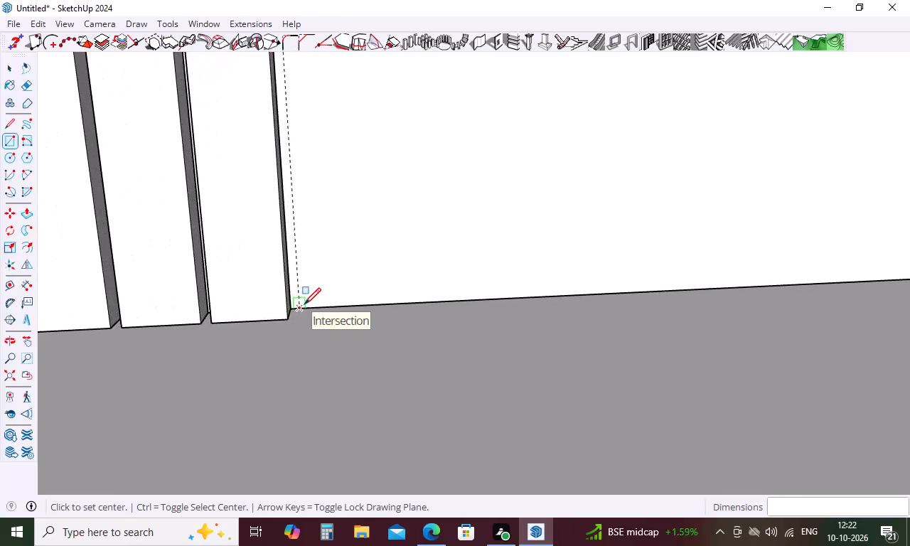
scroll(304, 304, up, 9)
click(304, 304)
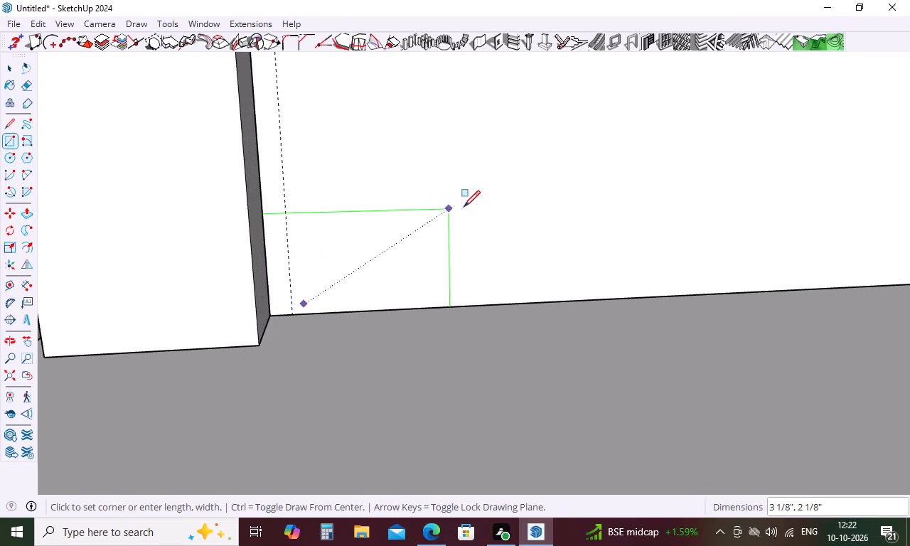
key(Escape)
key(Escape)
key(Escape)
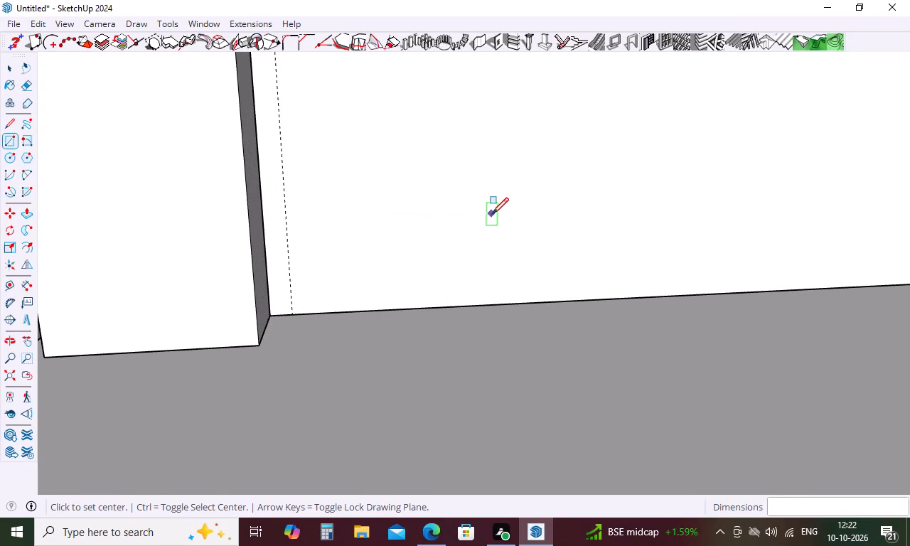
Draw a 2" by 1.5' rectangle on the wall below the window, starting where the guide line meets the countertop.
key(space)
text(r)
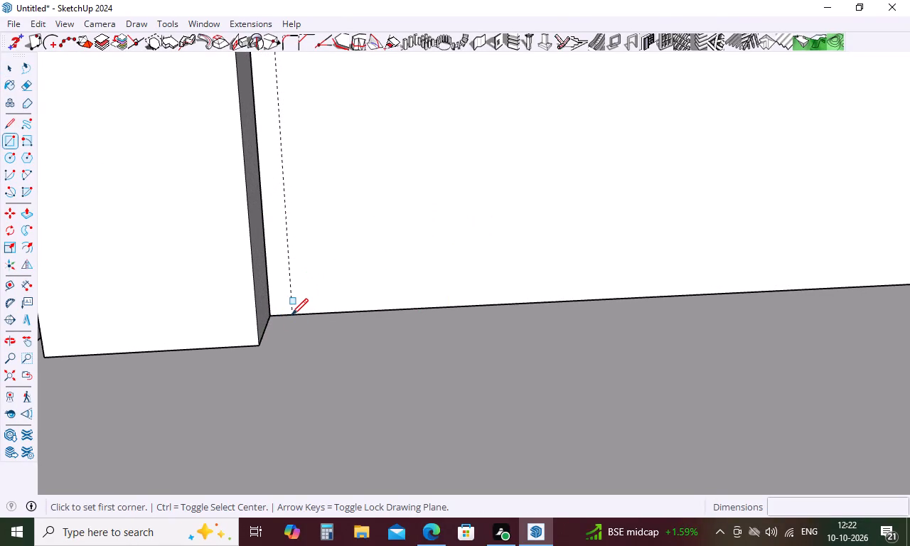
click(295, 311)
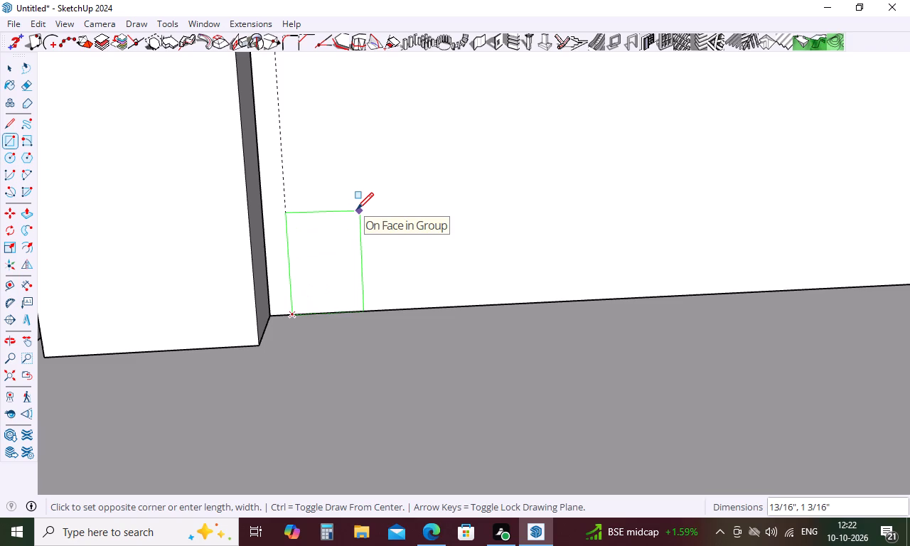
key(2)
key(shift+quotedbl)
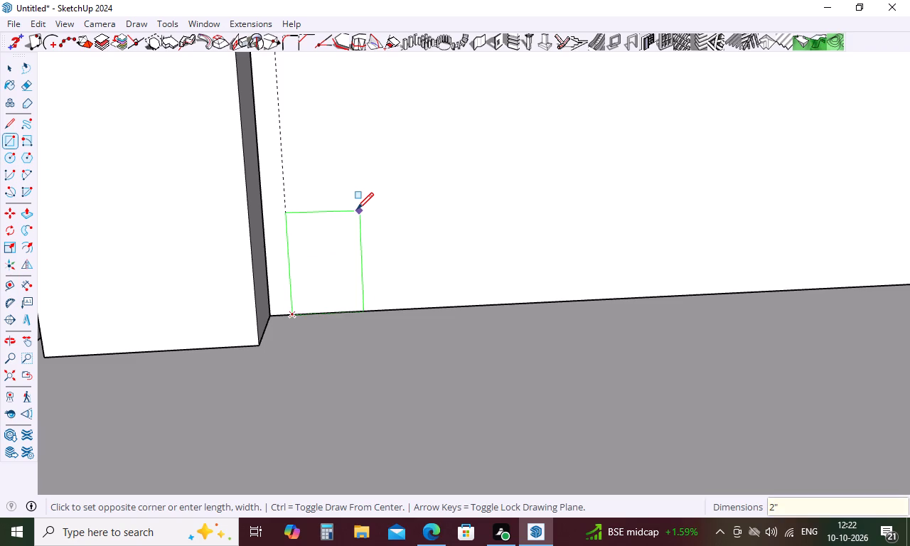
key(comma)
text(1.5')
key(Return)
scroll(378, 303, down, 3)
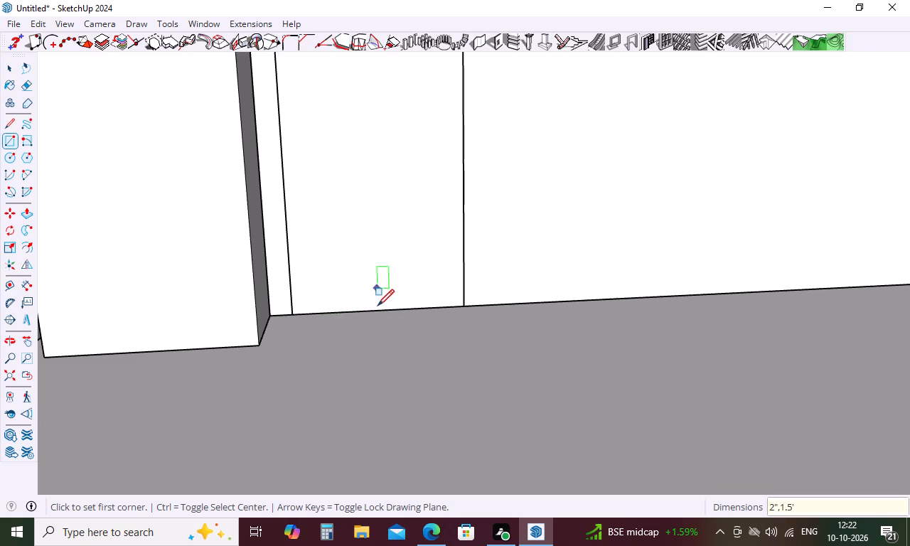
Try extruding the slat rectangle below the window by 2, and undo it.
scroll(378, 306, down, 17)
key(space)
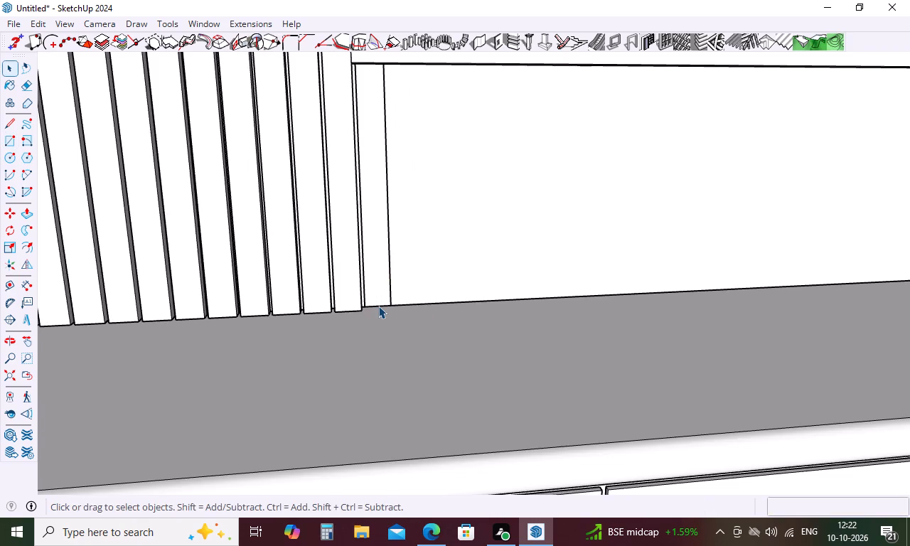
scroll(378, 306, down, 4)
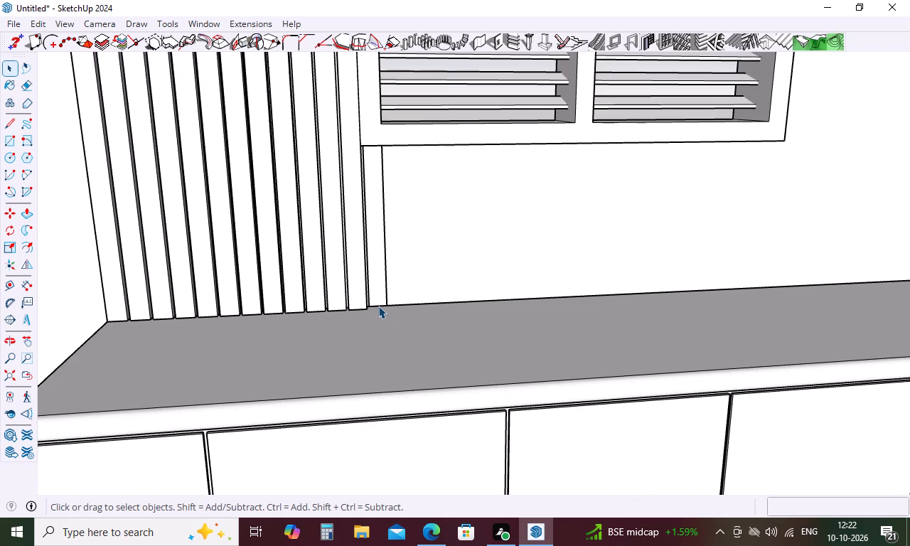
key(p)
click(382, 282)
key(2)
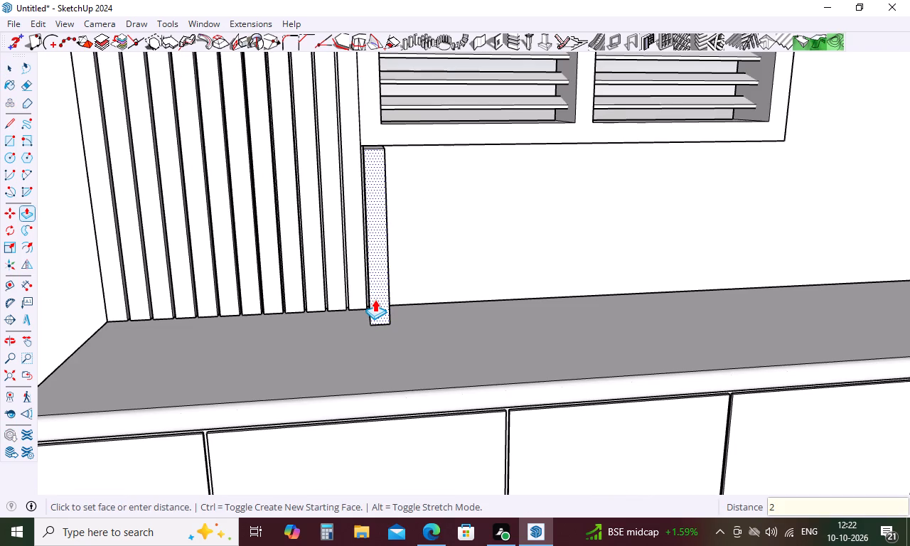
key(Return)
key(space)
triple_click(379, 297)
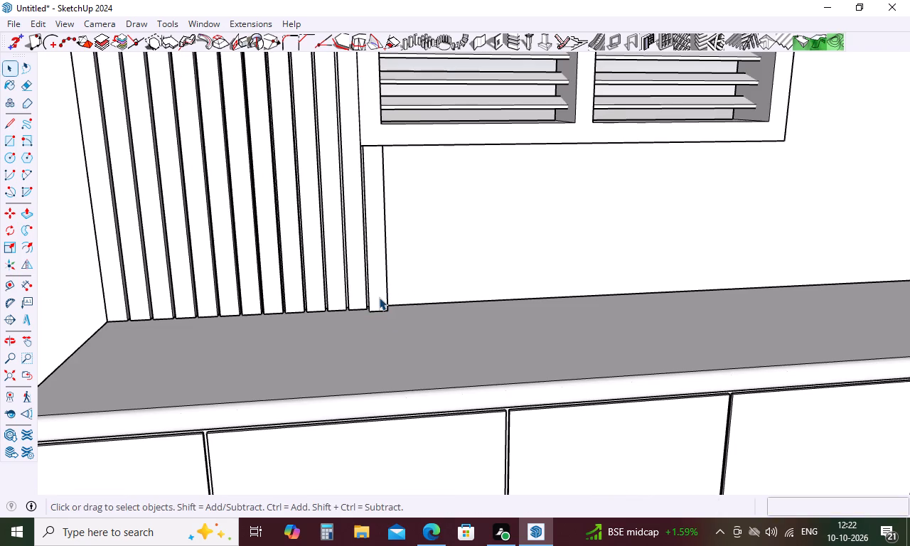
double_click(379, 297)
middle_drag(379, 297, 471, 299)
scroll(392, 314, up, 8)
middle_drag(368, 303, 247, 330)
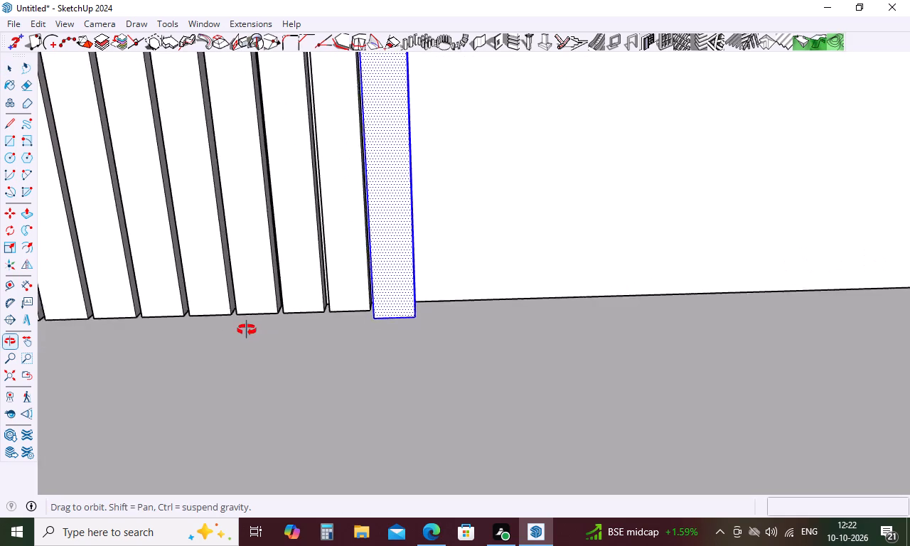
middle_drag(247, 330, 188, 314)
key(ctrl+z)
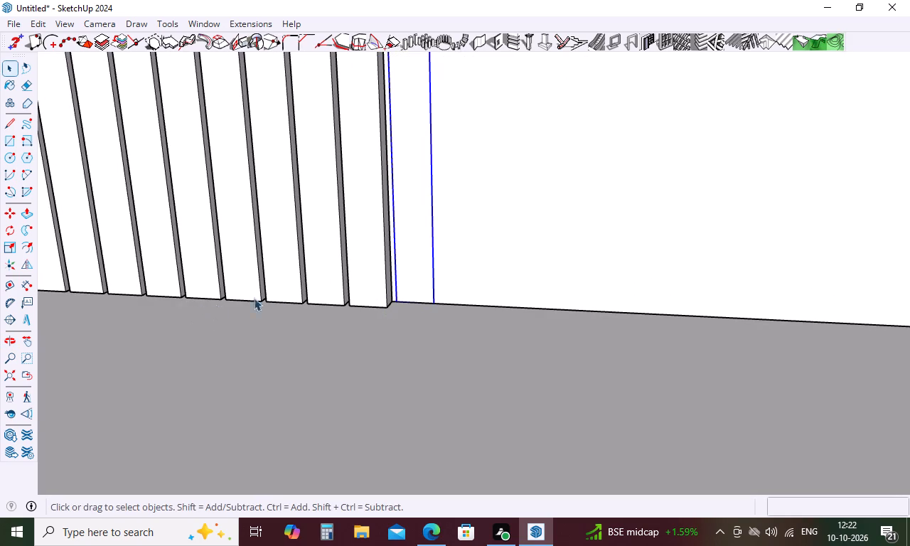
Extrude the slat rectangle below the window to the same depth as the neighbouring slats.
key(space)
key(p)
click(412, 267)
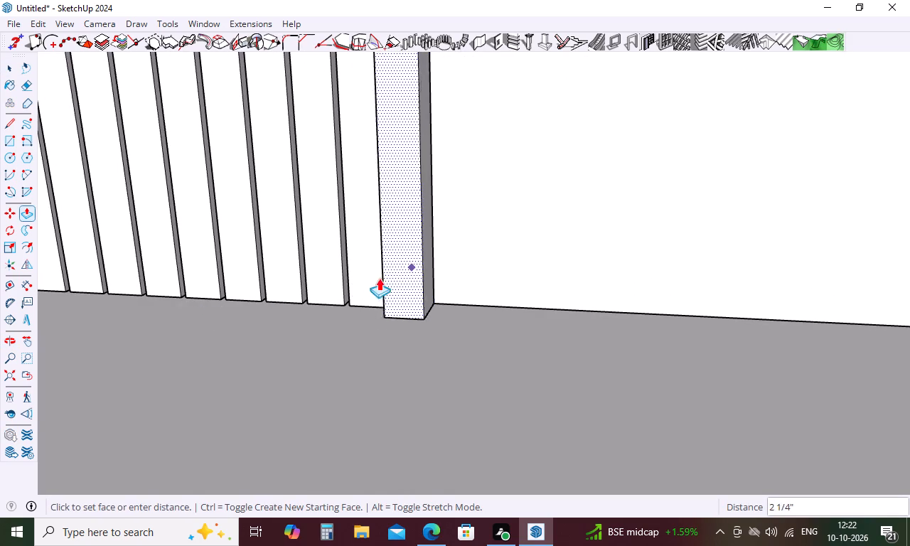
click(312, 254)
Make a group of the extruded slat below the window together with its edges and faces.
key(space)
click(446, 356)
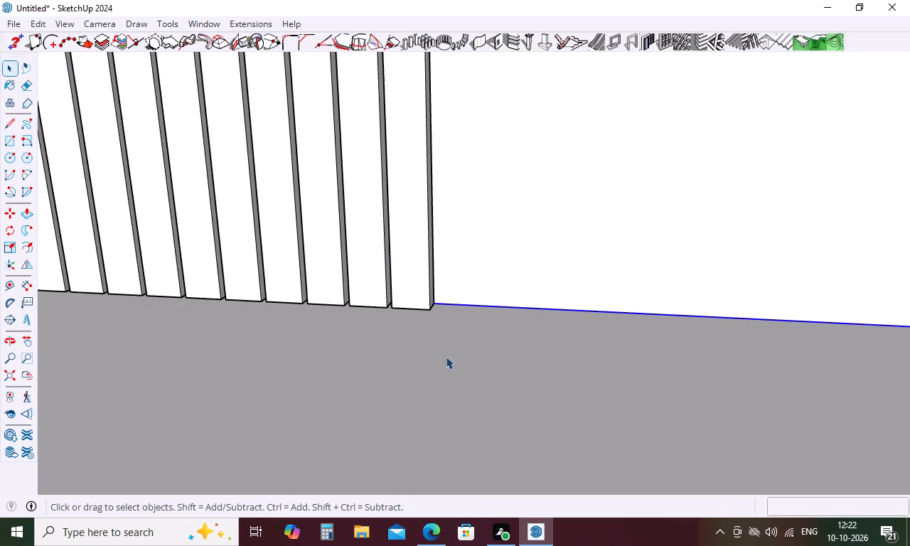
triple_click(417, 295)
click(417, 295)
right_click(417, 295)
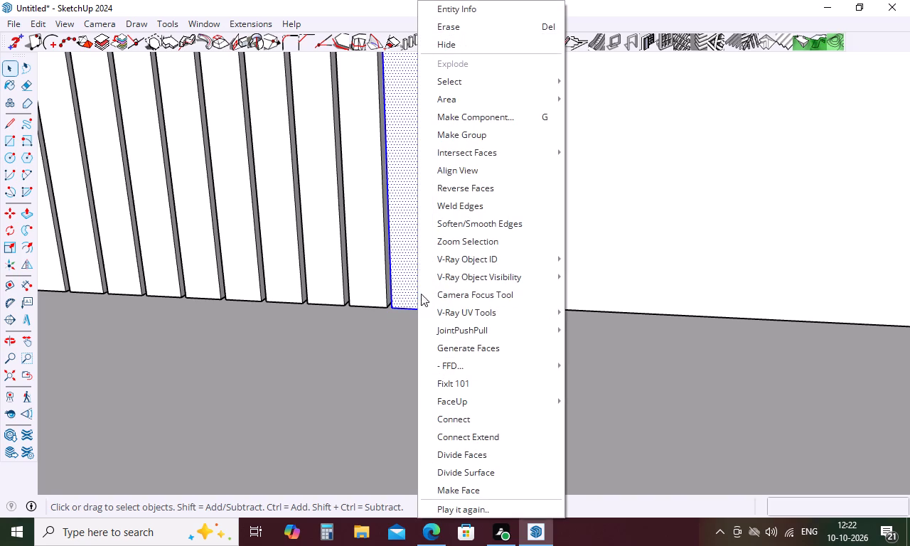
click(495, 140)
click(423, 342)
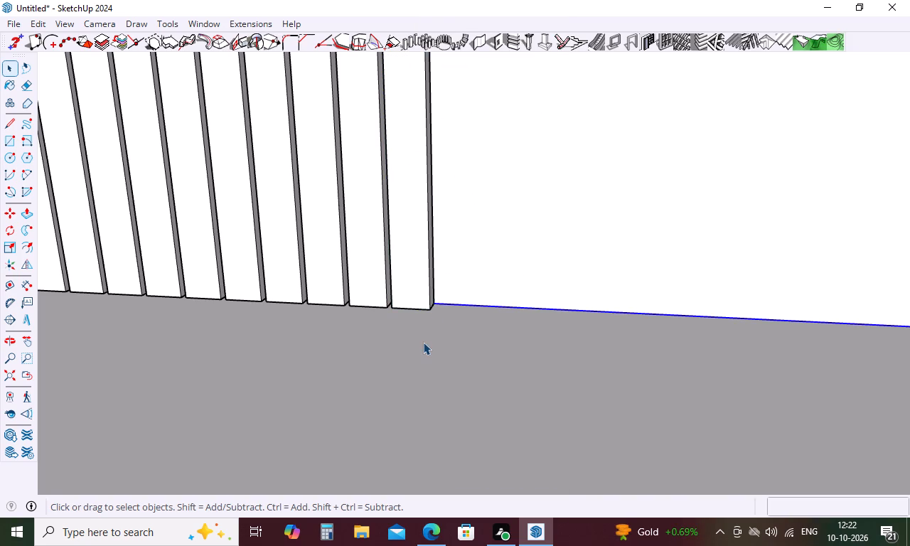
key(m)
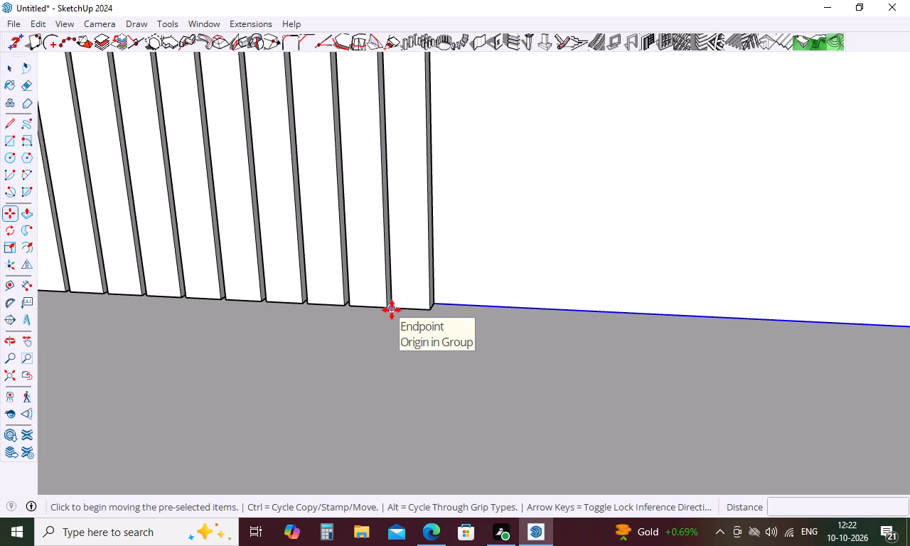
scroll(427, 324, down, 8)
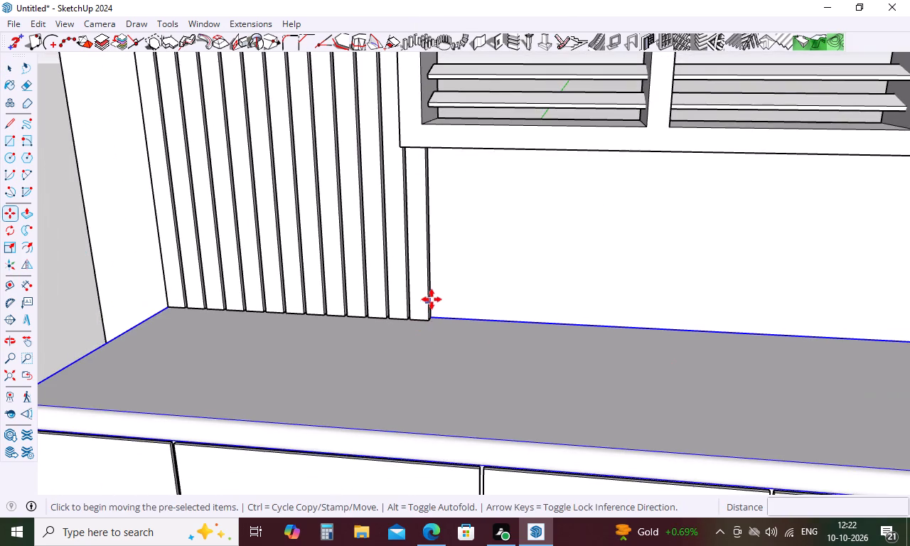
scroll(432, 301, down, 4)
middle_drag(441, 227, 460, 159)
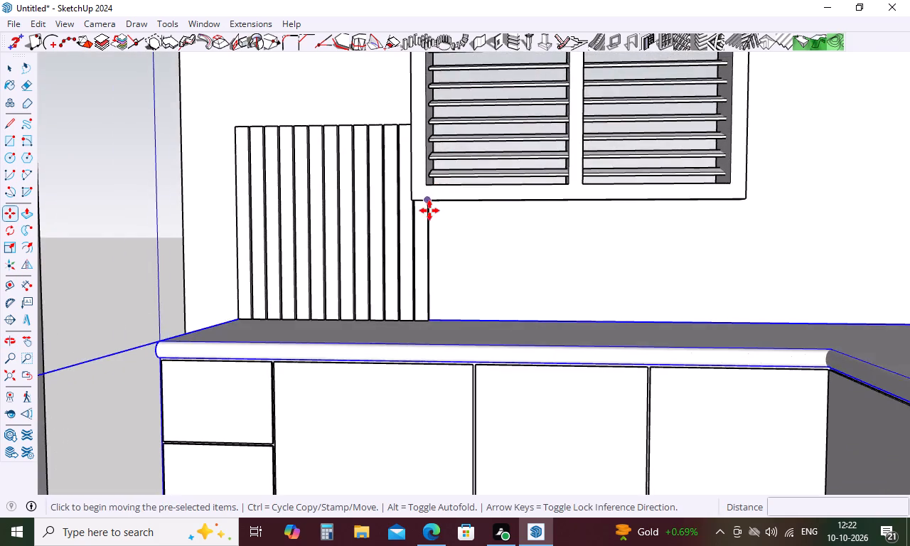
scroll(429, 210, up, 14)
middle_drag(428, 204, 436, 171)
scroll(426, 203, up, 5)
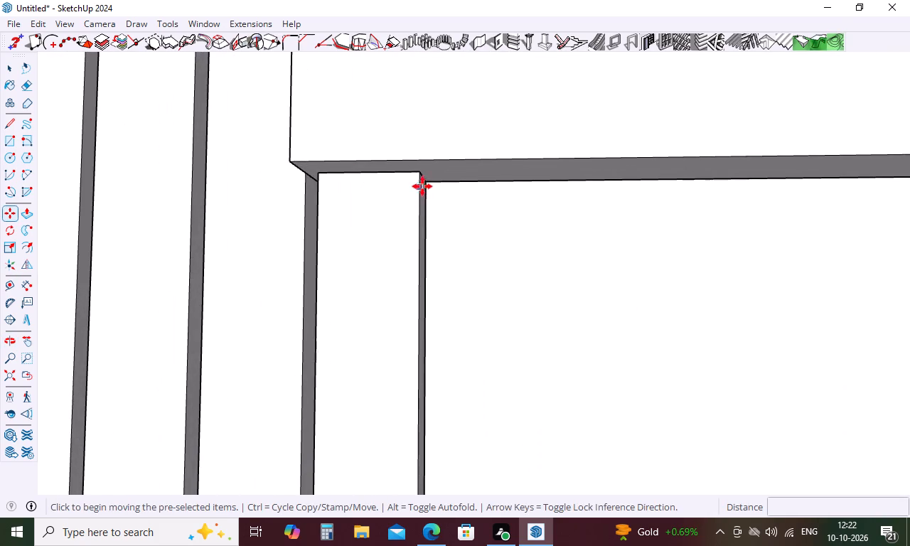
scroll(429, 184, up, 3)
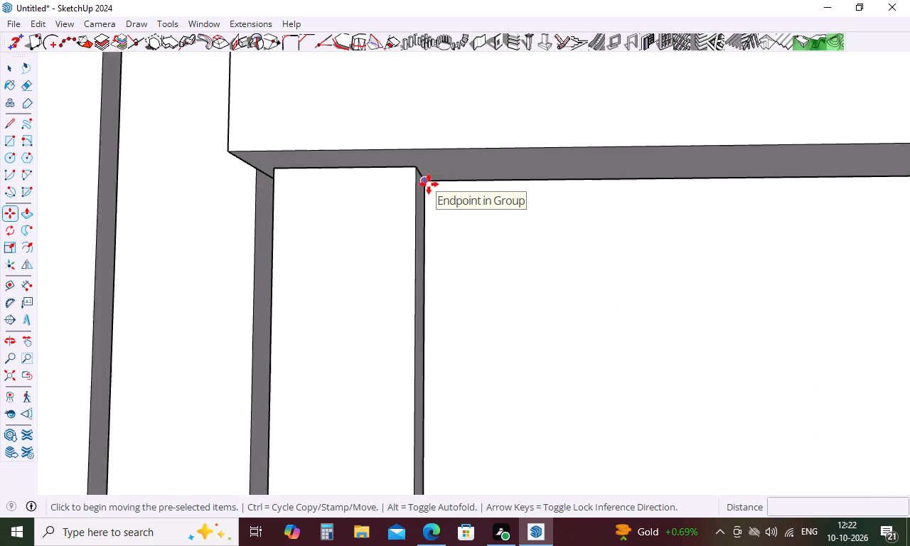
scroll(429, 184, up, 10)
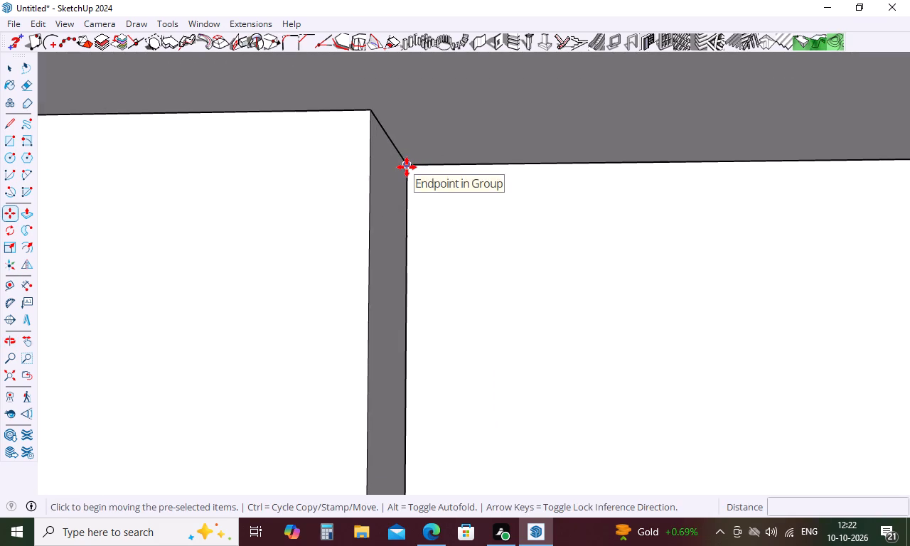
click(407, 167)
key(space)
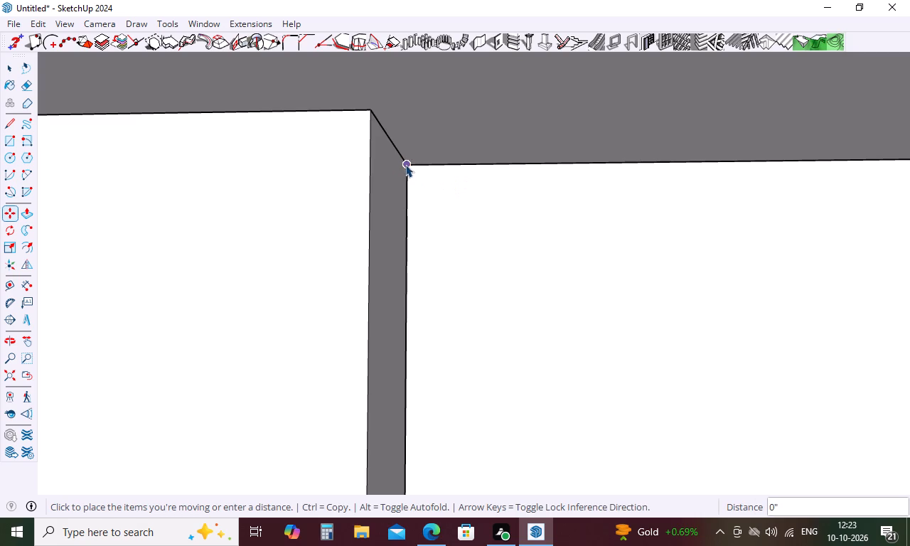
Copy the slat group about 3' 9 3/4" along the wall, aligning its outer top corner with the window frame's far lower corner.
click(372, 170)
key(m)
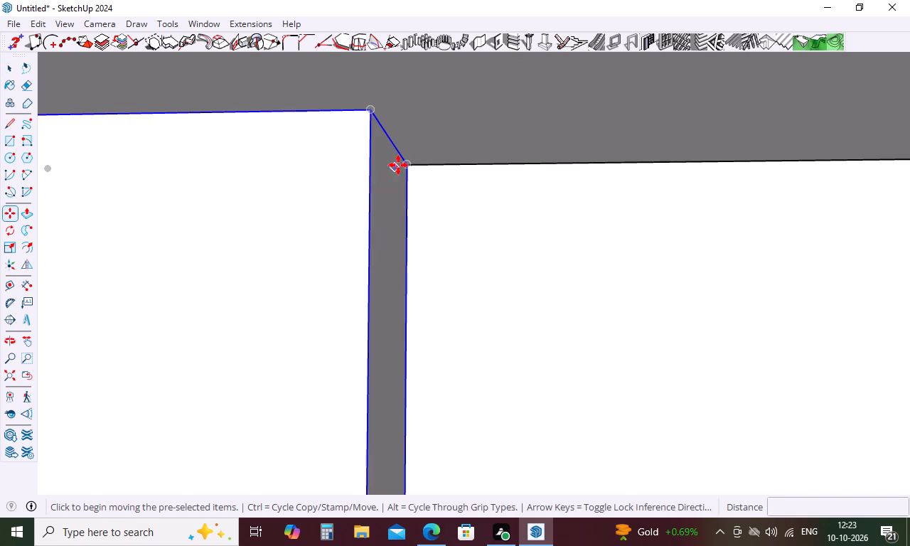
click(407, 166)
scroll(567, 168, down, 4)
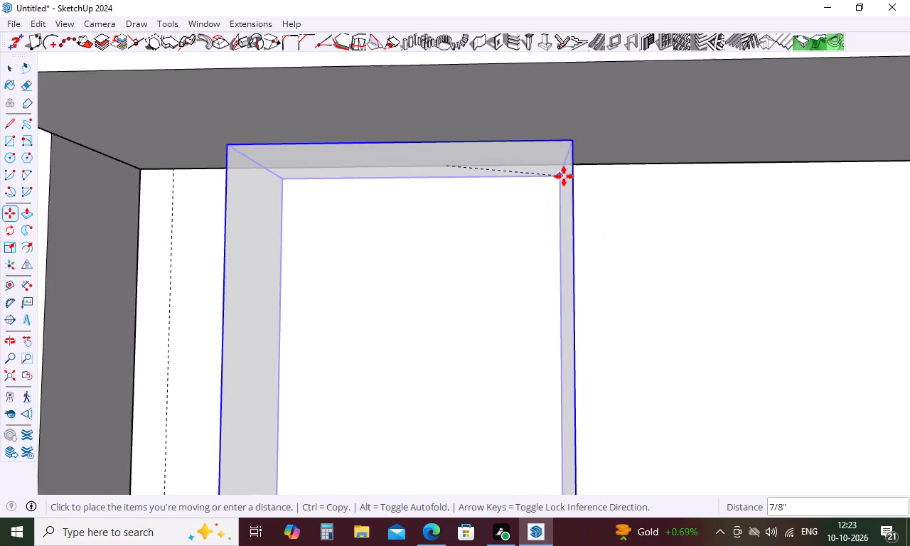
scroll(564, 177, down, 19)
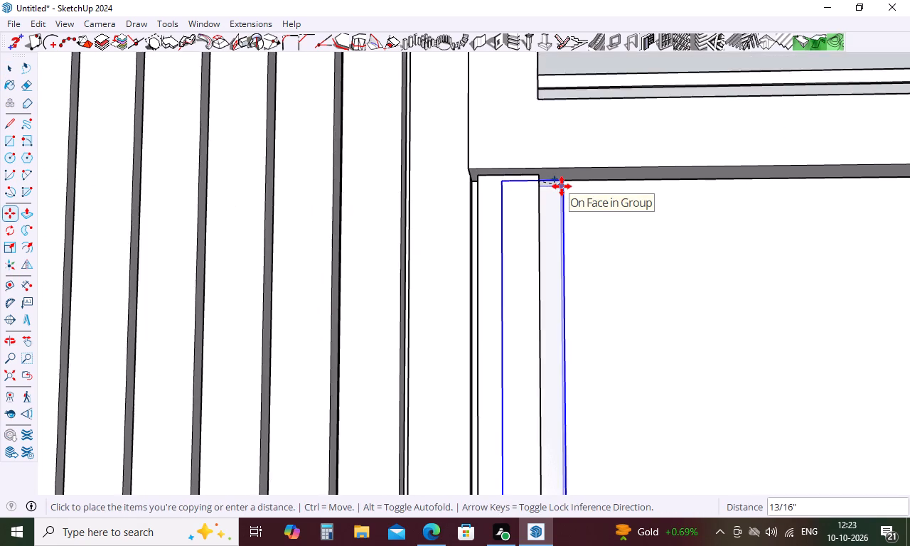
scroll(562, 186, down, 19)
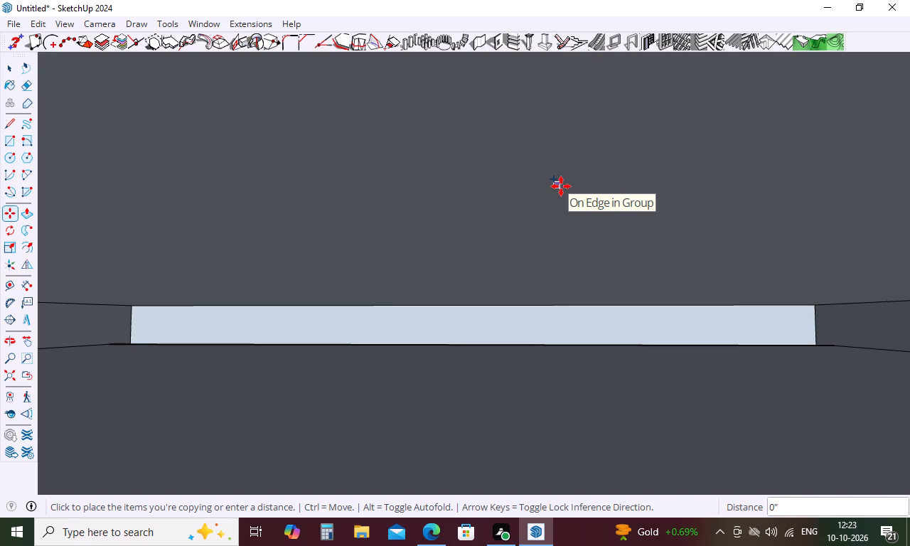
scroll(561, 186, up, 4)
scroll(560, 186, up, 19)
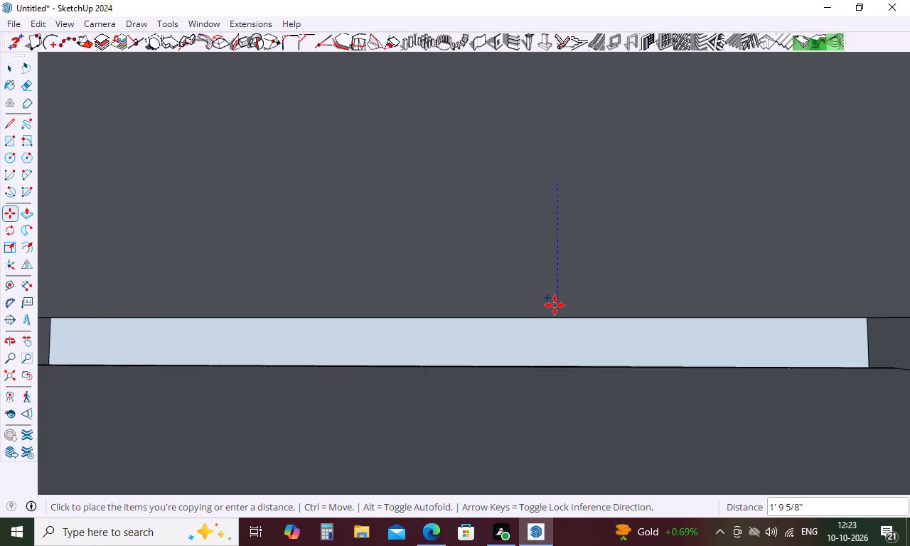
scroll(555, 305, up, 15)
scroll(559, 329, up, 11)
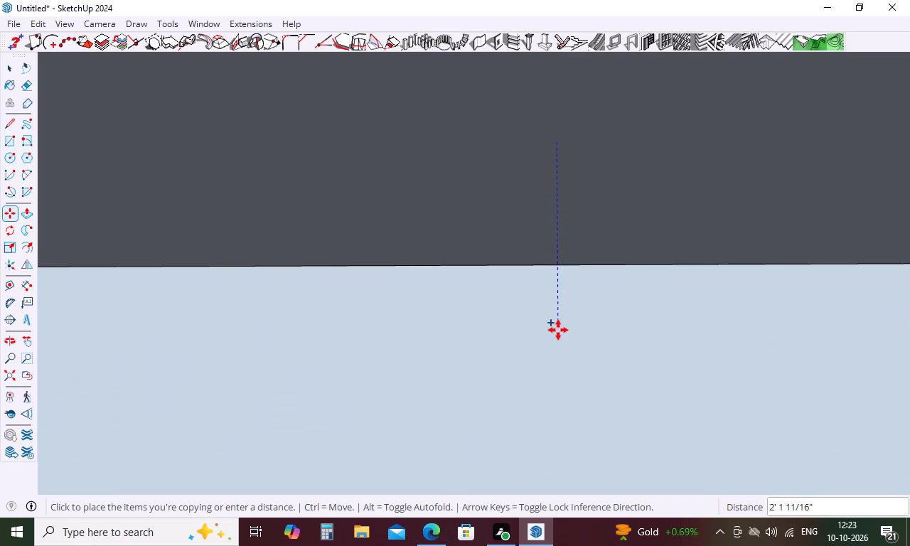
scroll(558, 330, up, 20)
scroll(558, 330, up, 1)
middle_drag(558, 323, 684, 323)
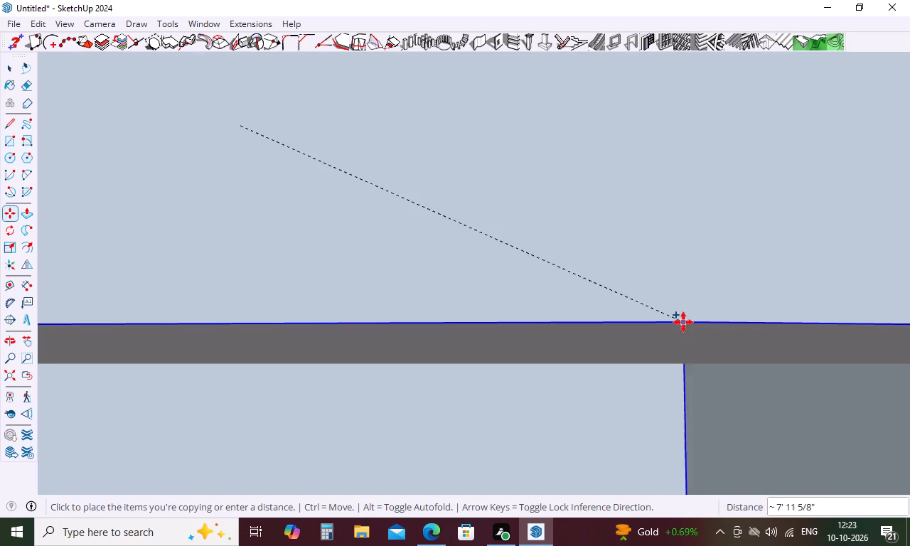
scroll(683, 322, down, 16)
scroll(673, 316, down, 14)
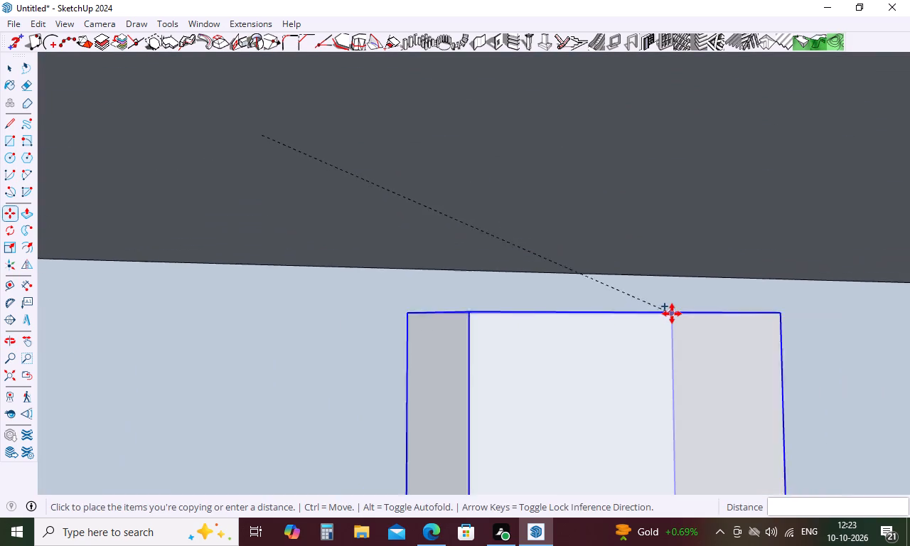
scroll(672, 314, down, 9)
scroll(672, 311, down, 20)
scroll(672, 311, down, 3)
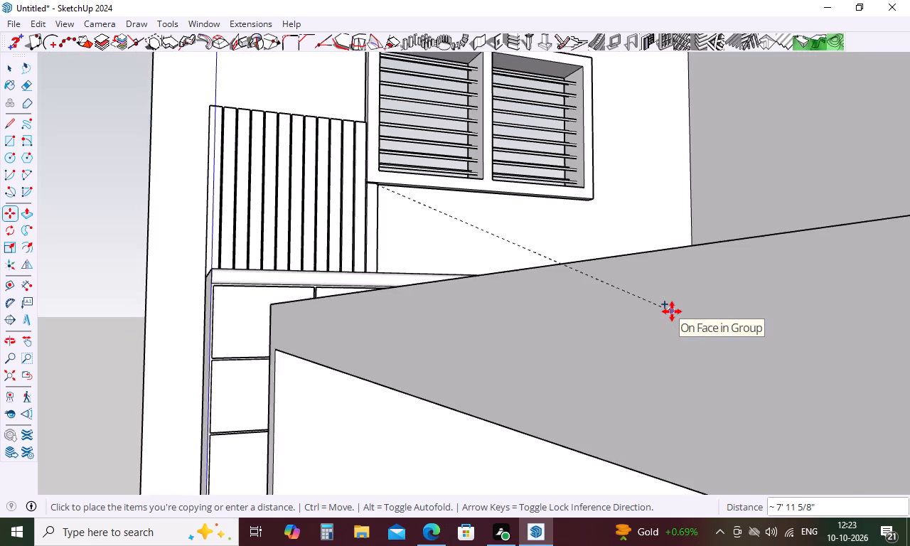
scroll(672, 311, down, 15)
scroll(667, 306, down, 14)
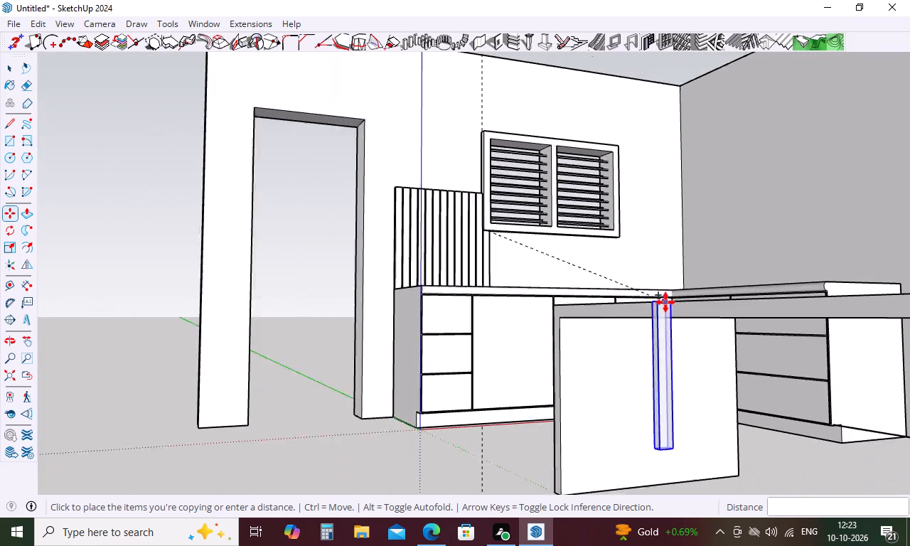
scroll(665, 302, down, 2)
middle_drag(675, 246, 637, 379)
scroll(641, 256, up, 4)
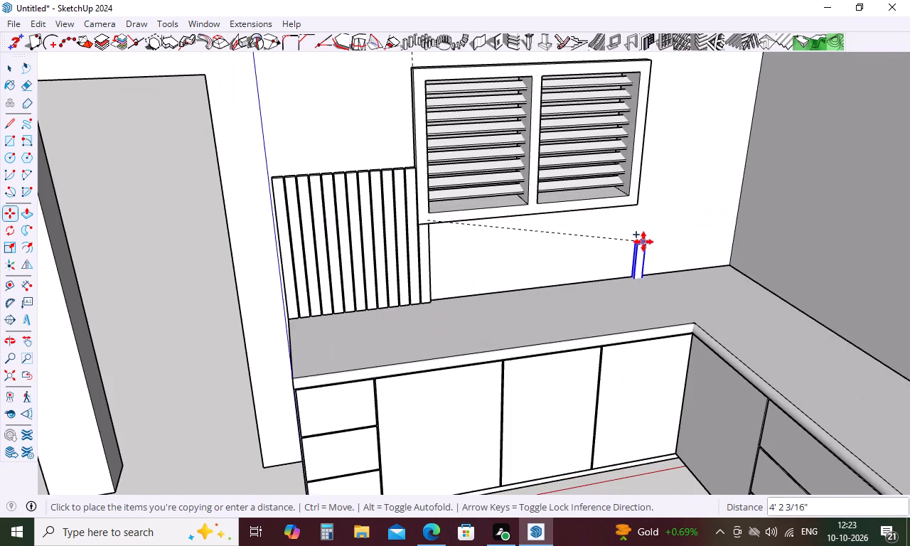
middle_drag(644, 241, 646, 214)
scroll(646, 213, up, 10)
middle_drag(638, 223, 638, 177)
scroll(608, 213, up, 5)
middle_drag(608, 205, 611, 167)
scroll(606, 191, up, 5)
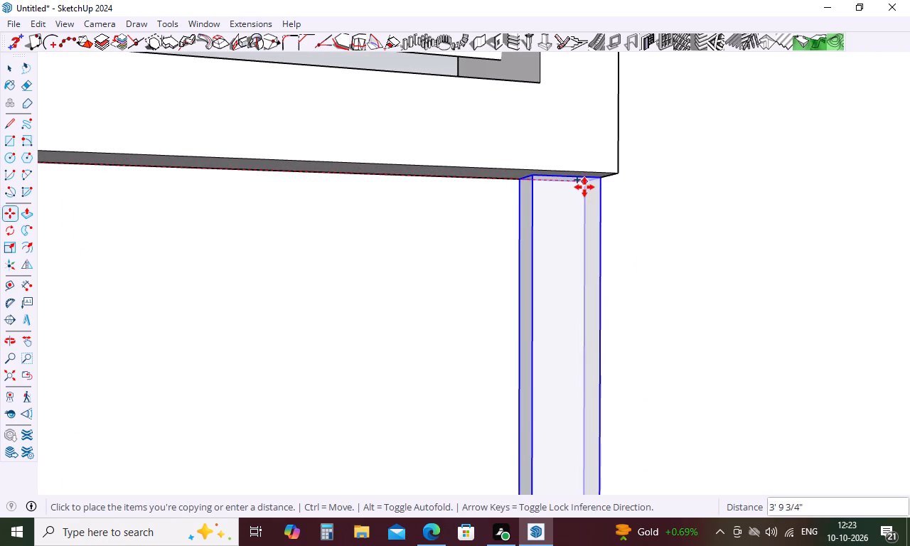
scroll(585, 187, up, 9)
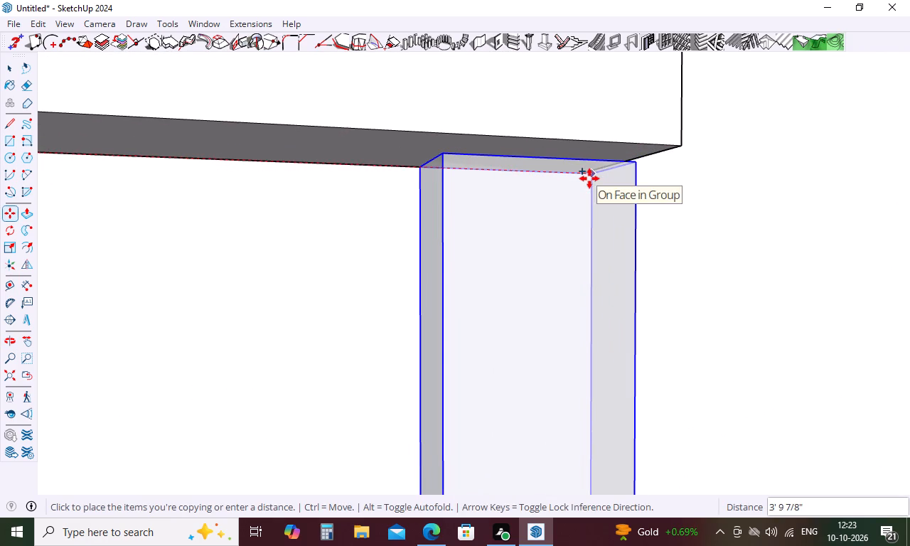
middle_drag(589, 178, 489, 215)
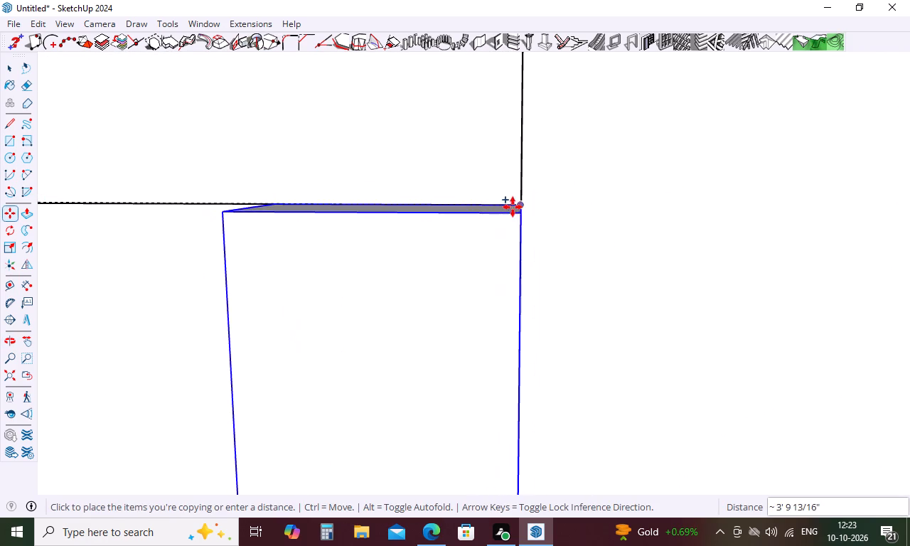
middle_drag(523, 206, 456, 239)
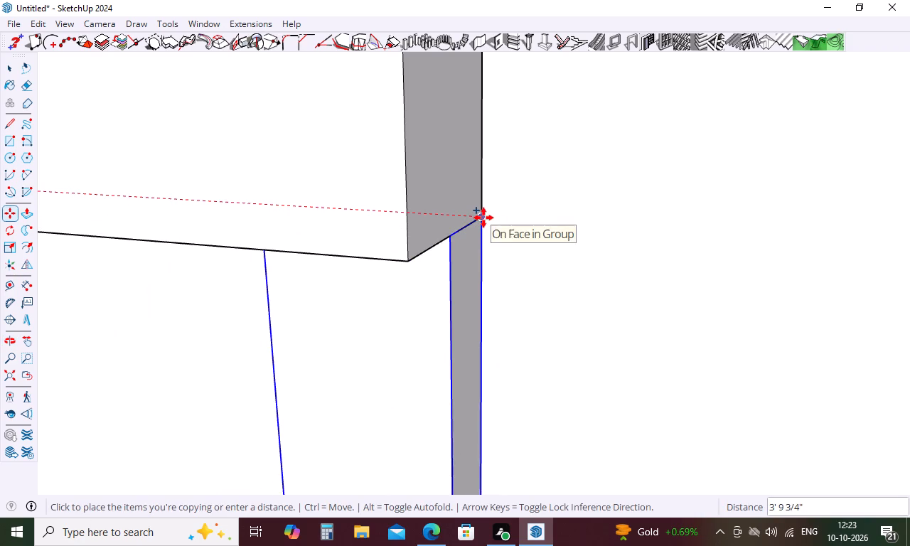
click(483, 218)
Divide the span between the original slat and its copy into 20 evenly spaced copies beneath the window.
scroll(601, 201, down, 19)
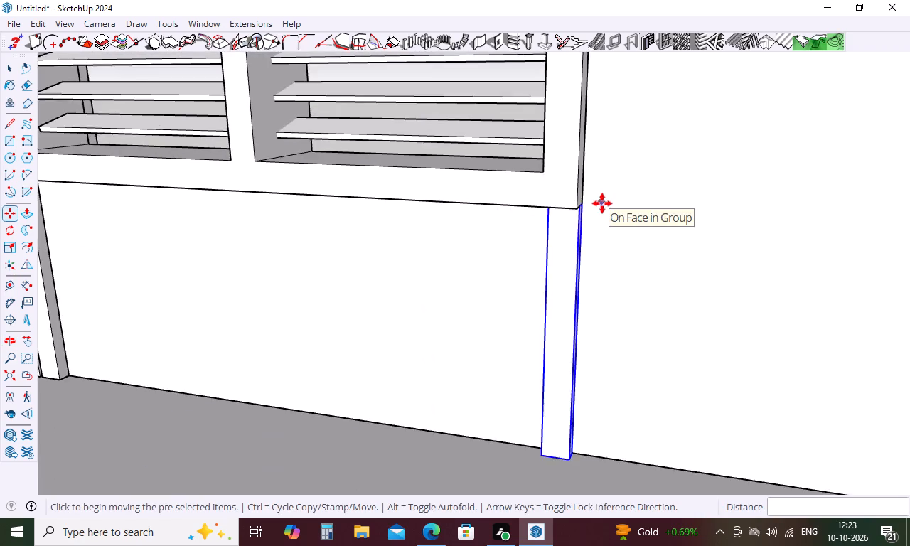
scroll(602, 203, down, 7)
middle_drag(606, 232, 716, 211)
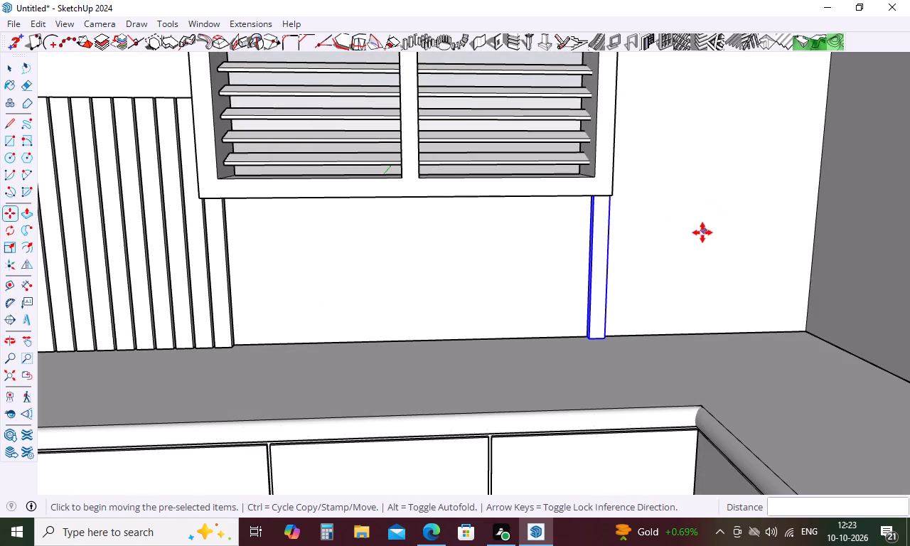
text(20/)
key(Return)
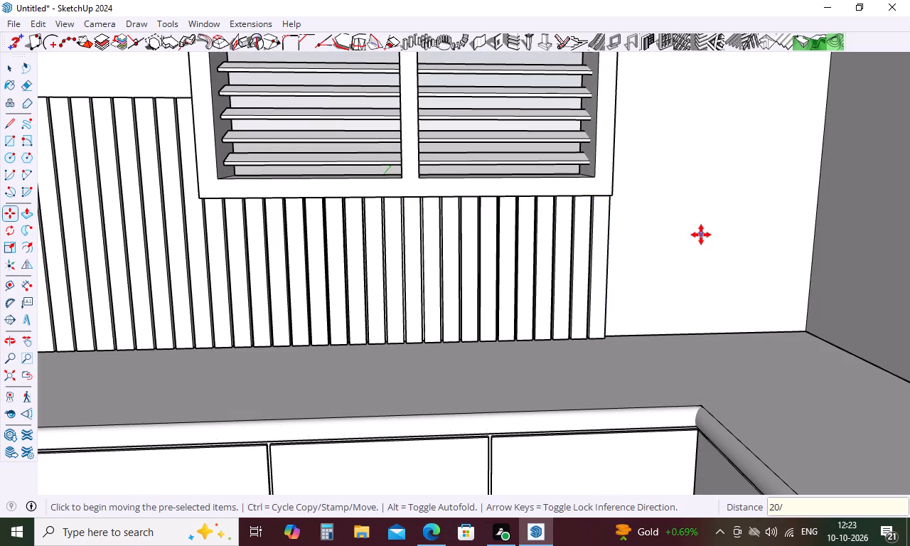
Place a vertical guide 0.25" beyond the outer edge of the last slat beneath the window.
scroll(406, 270, up, 10)
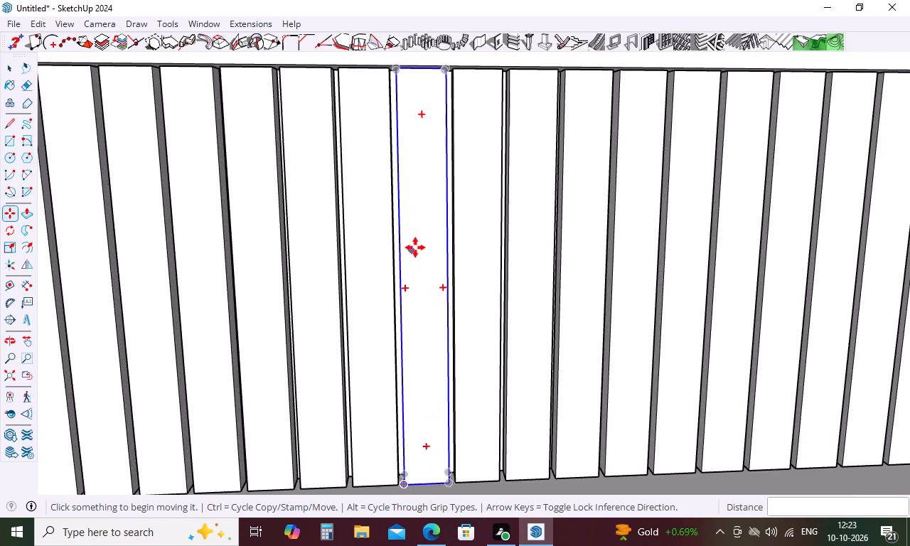
scroll(415, 247, down, 10)
key(space)
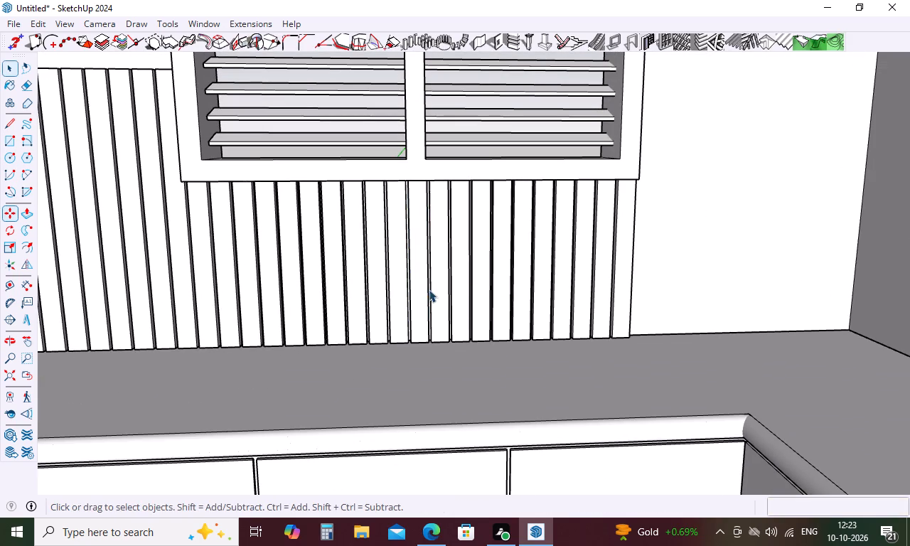
scroll(457, 308, down, 8)
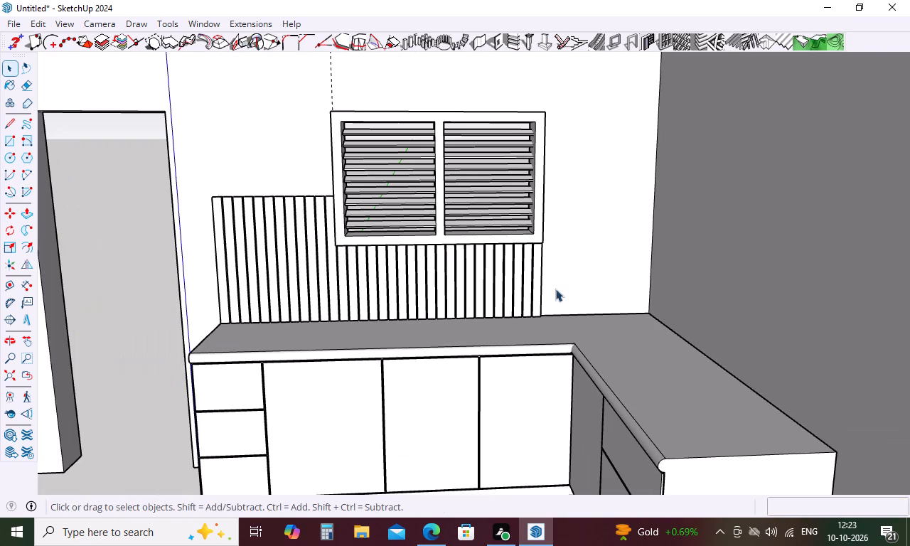
scroll(581, 257, up, 3)
middle_drag(577, 247, 519, 263)
scroll(530, 252, up, 4)
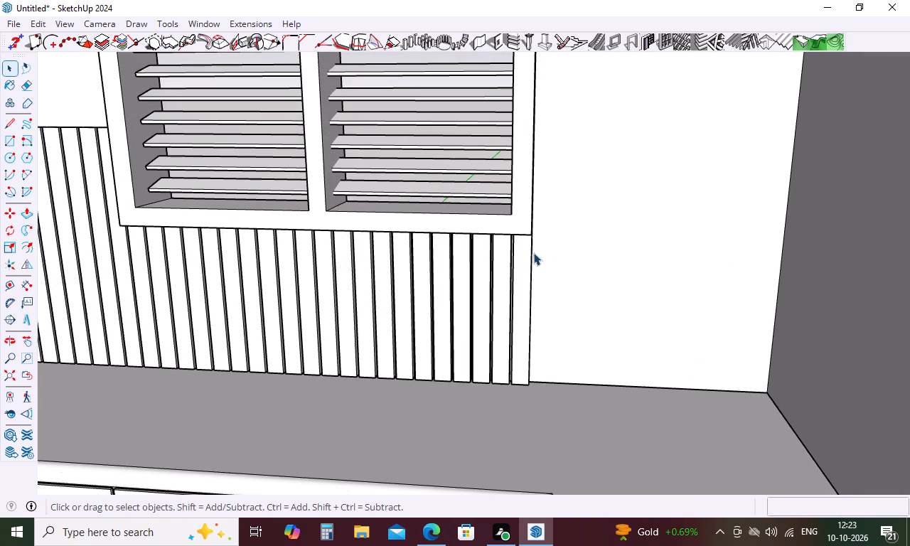
key(t)
scroll(534, 254, up, 6)
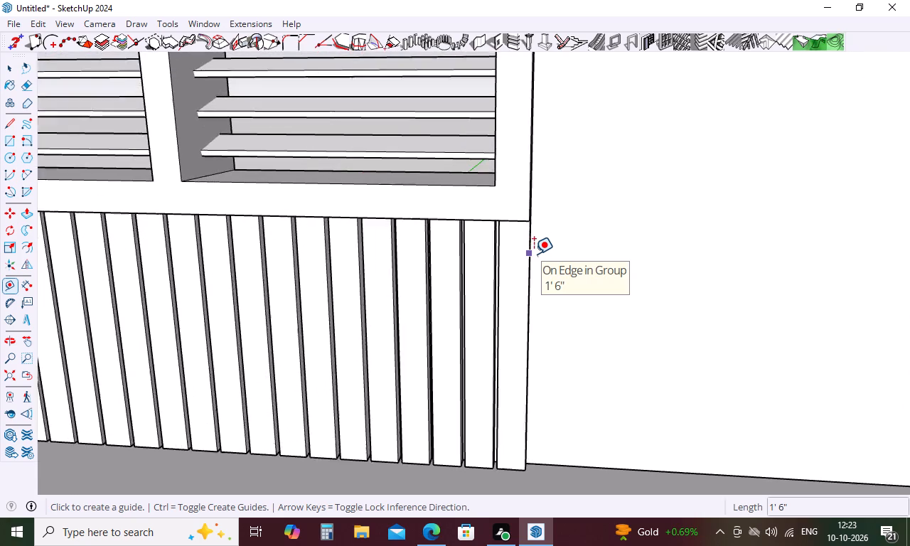
scroll(534, 254, up, 7)
middle_drag(546, 253, 503, 250)
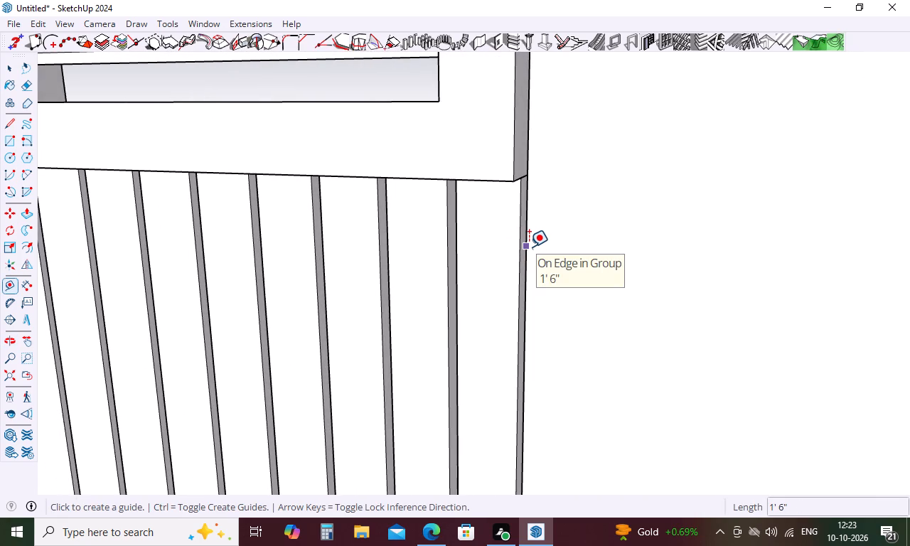
click(529, 247)
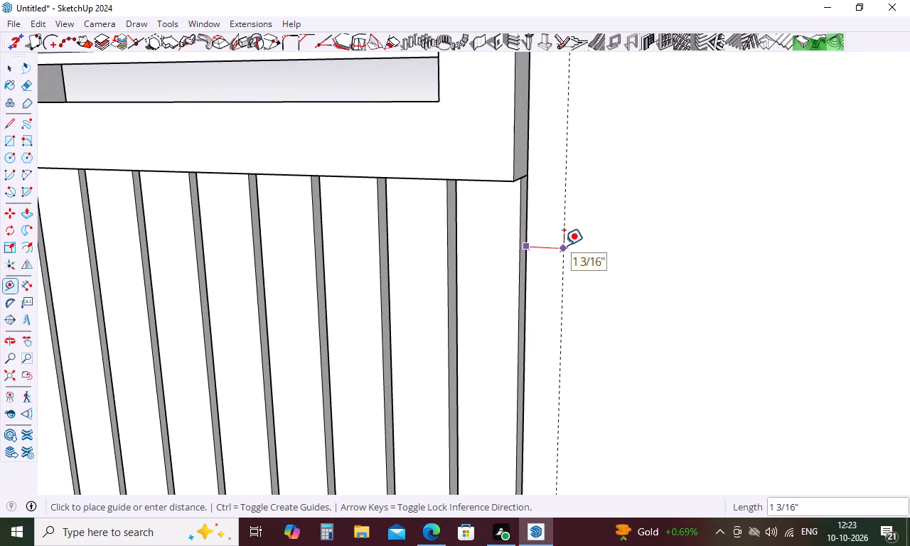
key(period)
text(25)
key(Return)
Copy the full-height slat at the counter's doorway end about 6' 3 1/4" along the wall to the new guide, with back edges displayed.
middle_drag(564, 245, 532, 259)
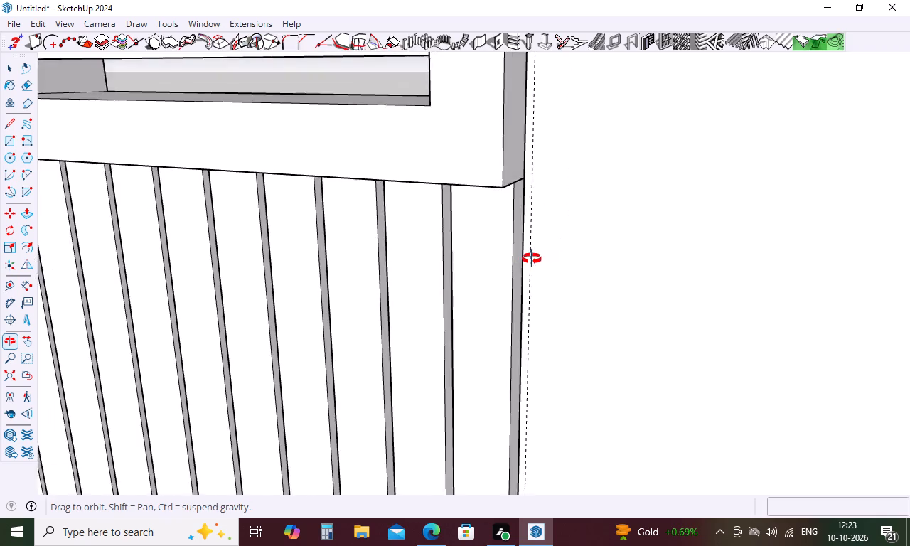
middle_drag(532, 259, 638, 272)
scroll(643, 272, down, 11)
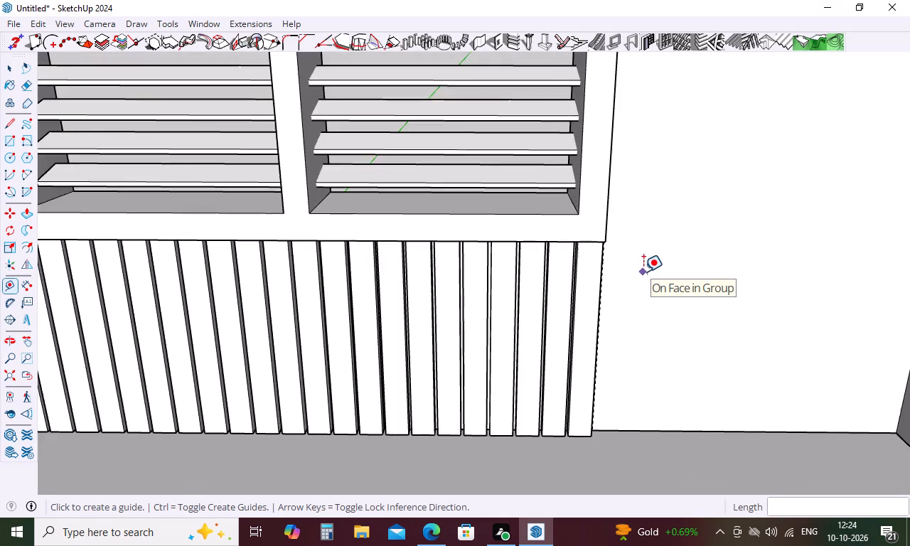
scroll(643, 272, down, 9)
scroll(234, 345, up, 10)
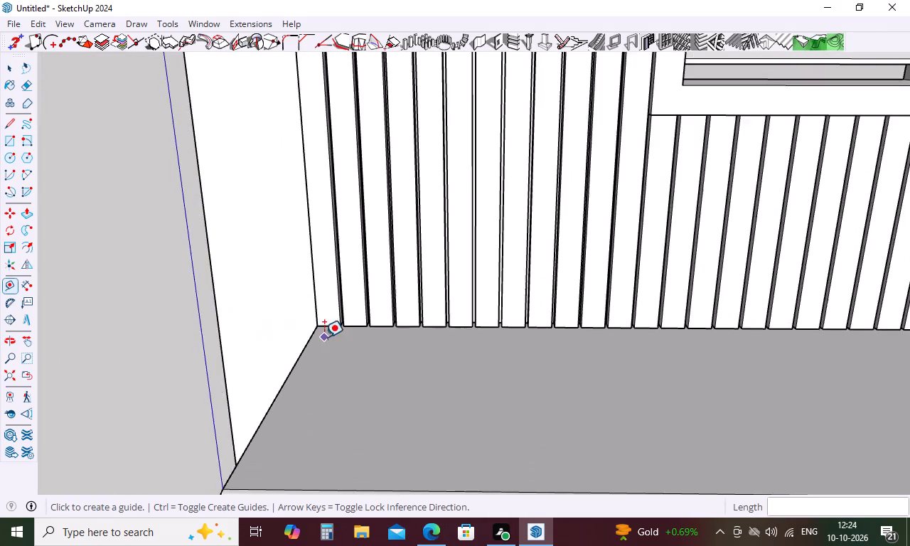
scroll(324, 337, up, 3)
middle_drag(328, 337, 548, 341)
key(space)
key(m)
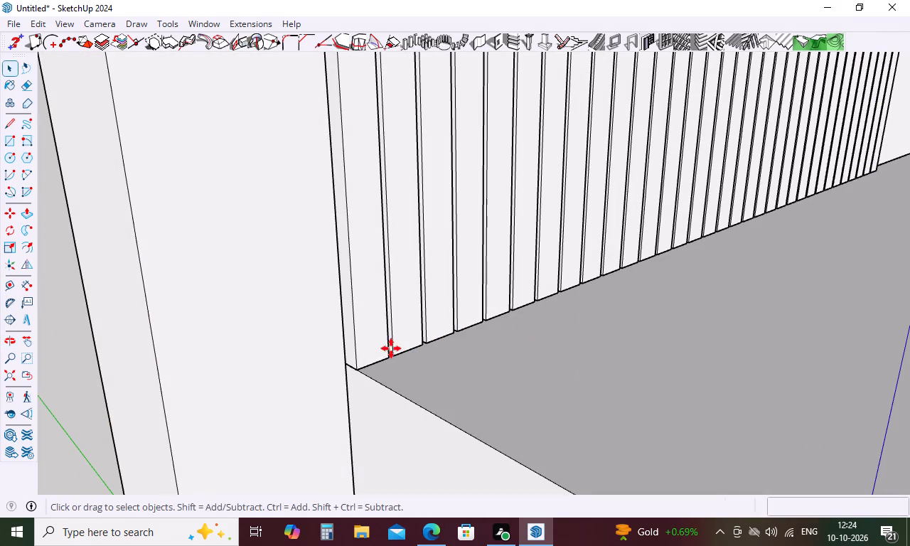
click(345, 363)
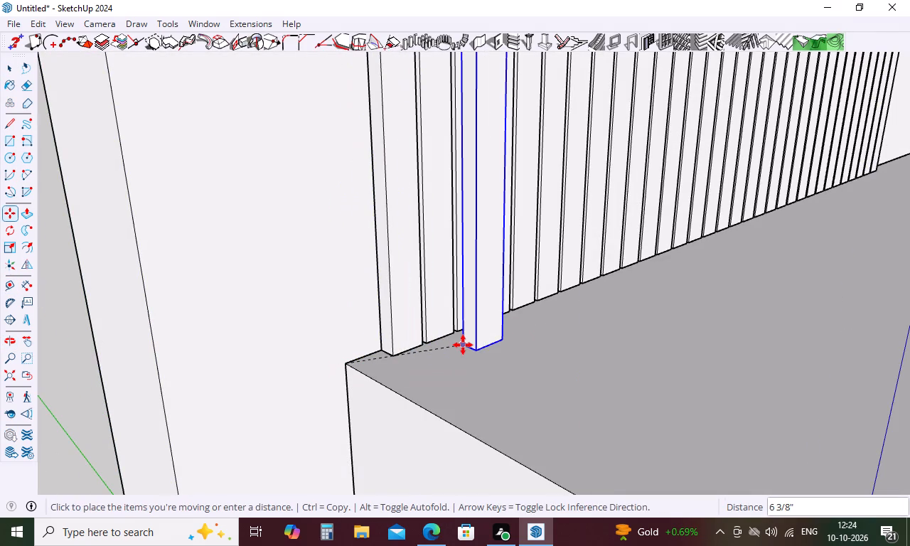
scroll(379, 347, down, 15)
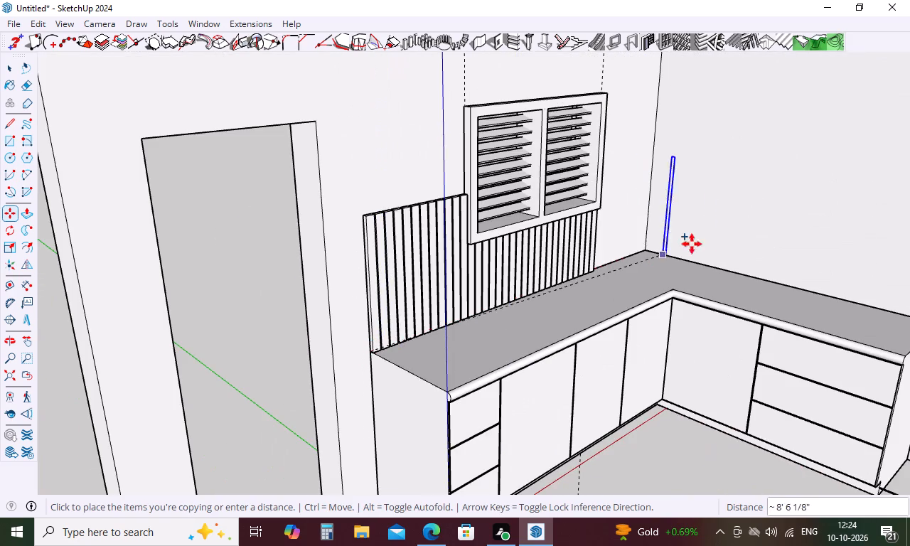
middle_drag(712, 237, 503, 318)
scroll(683, 314, up, 12)
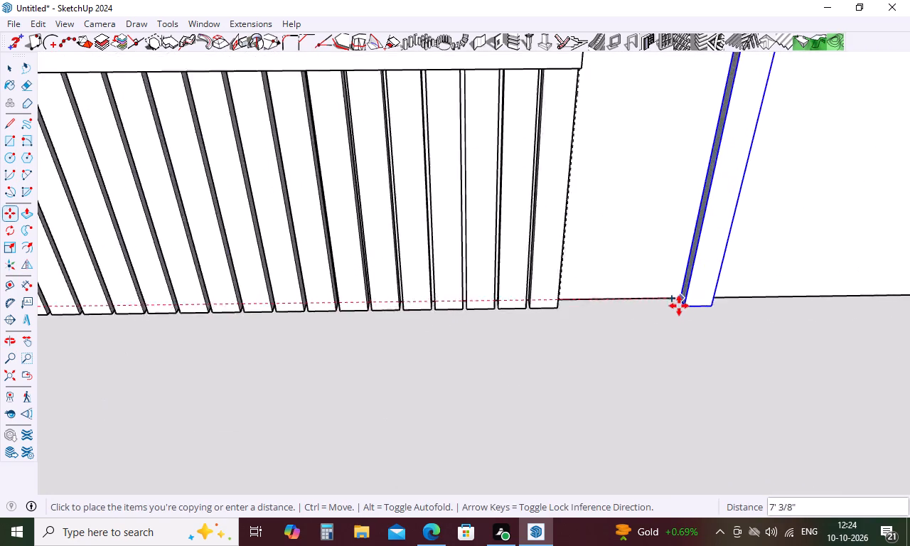
scroll(679, 306, up, 7)
scroll(467, 296, up, 5)
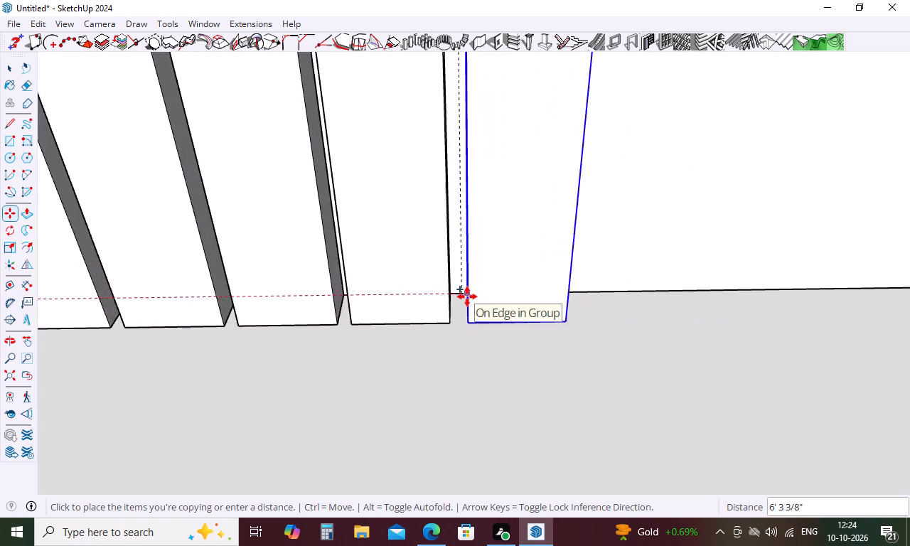
scroll(467, 296, up, 10)
key(k)
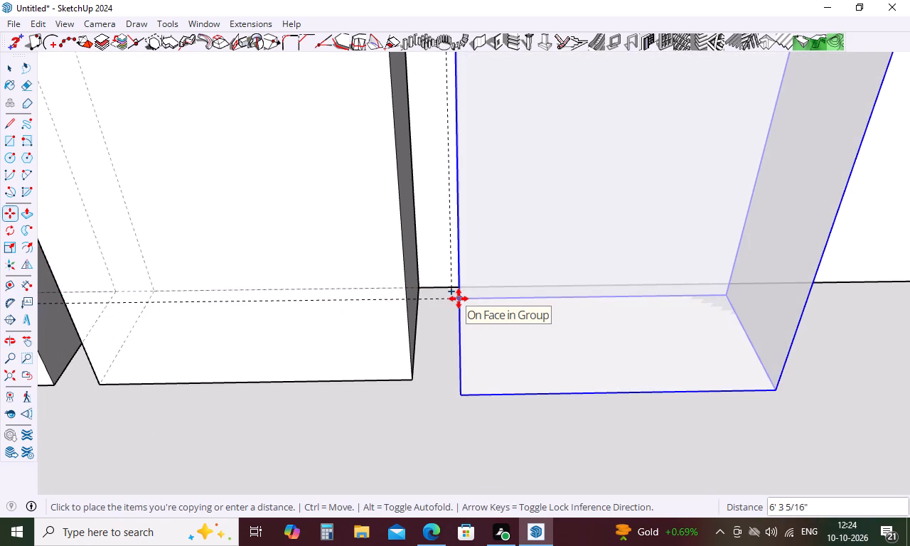
scroll(456, 298, up, 4)
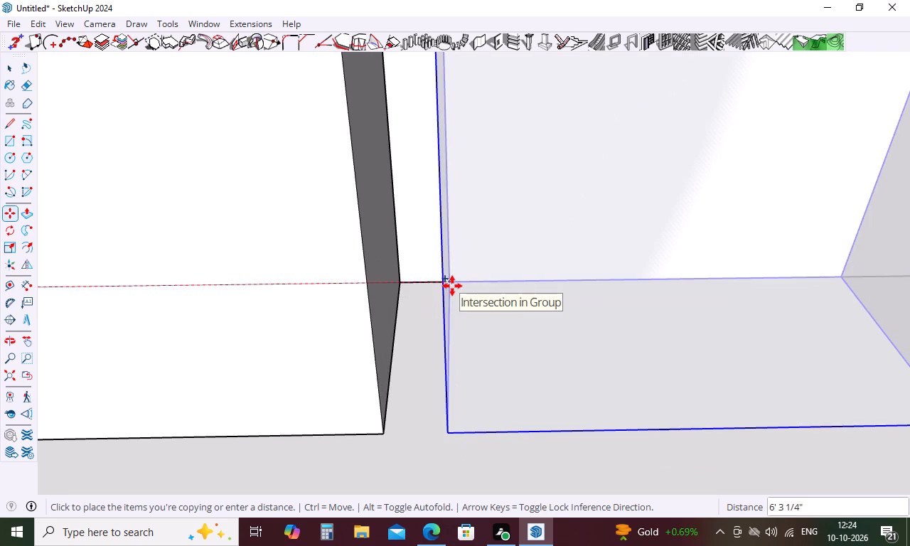
click(452, 286)
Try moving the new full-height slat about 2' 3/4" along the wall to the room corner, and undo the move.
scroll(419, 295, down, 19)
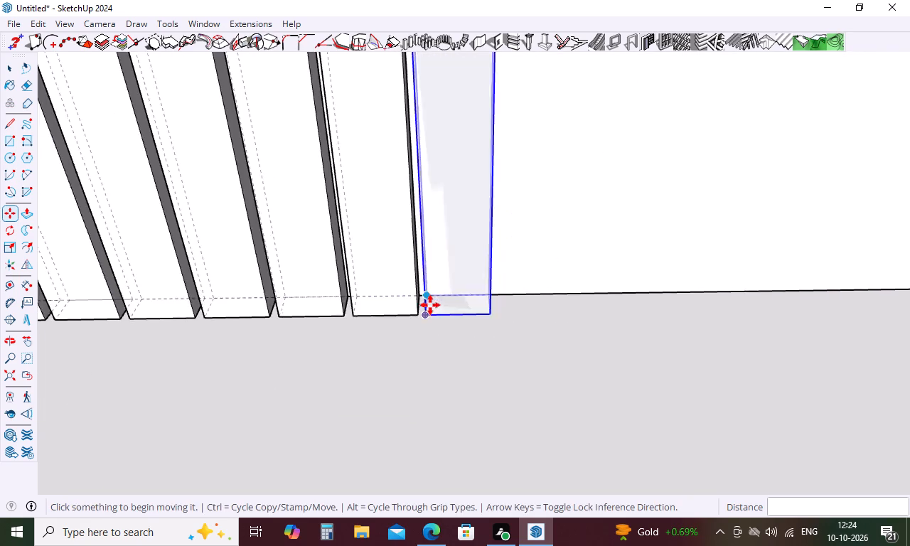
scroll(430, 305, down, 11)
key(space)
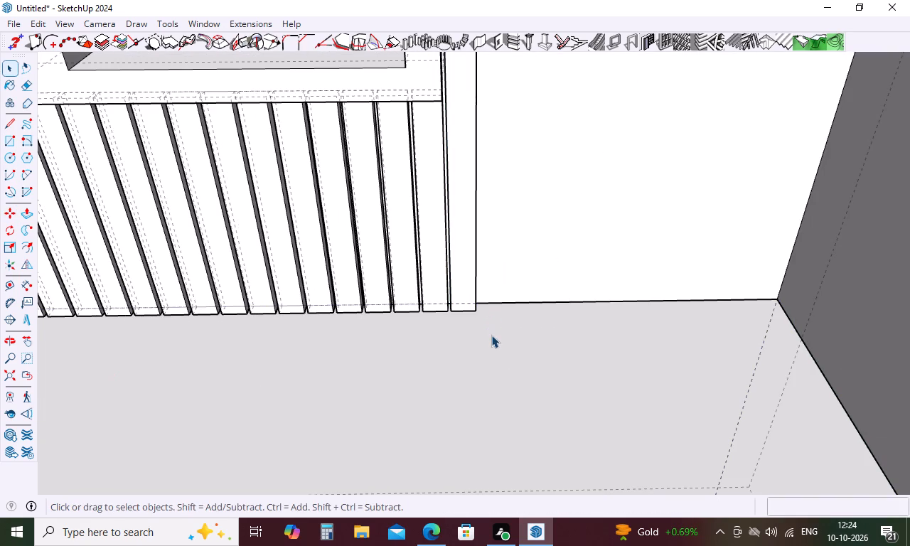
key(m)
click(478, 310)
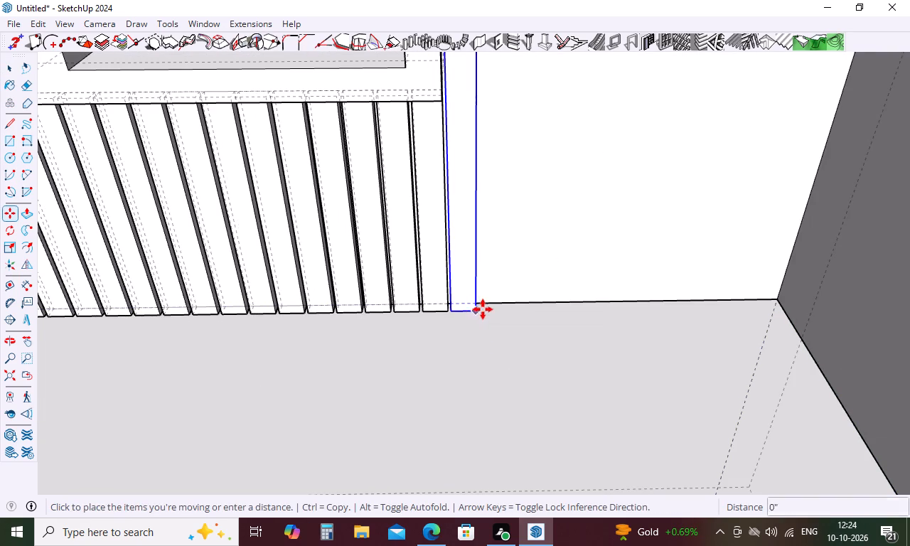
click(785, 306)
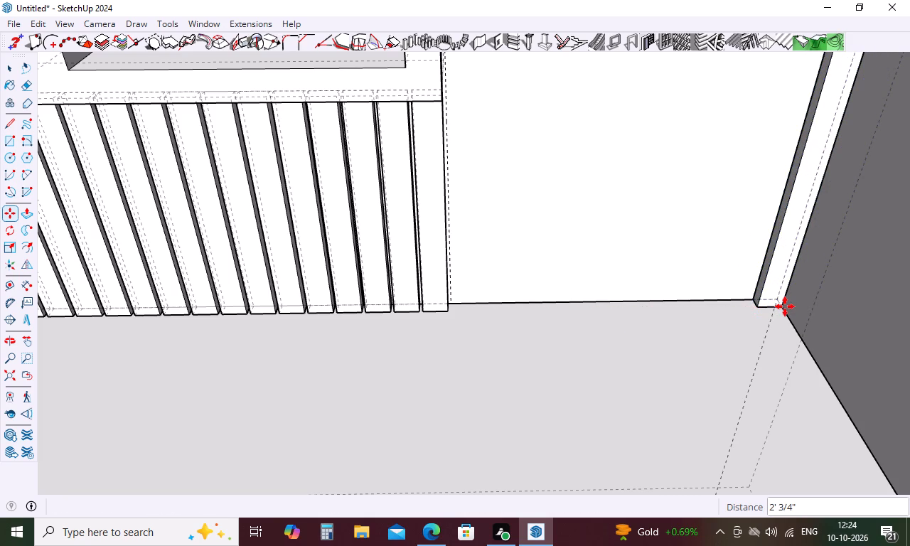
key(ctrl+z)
Copy the full-height slat beside the window about 2' 3/4" along the wall, aligning its outer bottom corner with the room corner.
middle_drag(540, 318, 470, 301)
scroll(471, 293, up, 4)
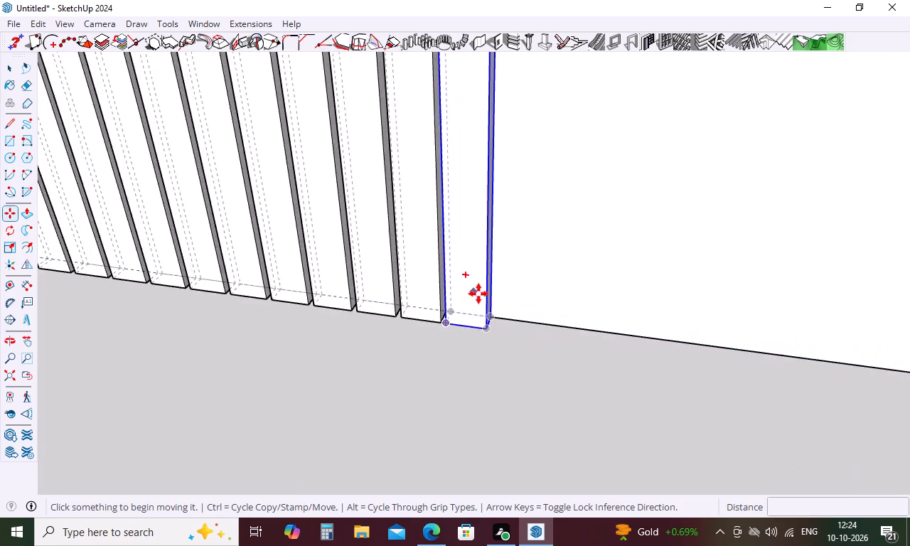
scroll(478, 294, up, 5)
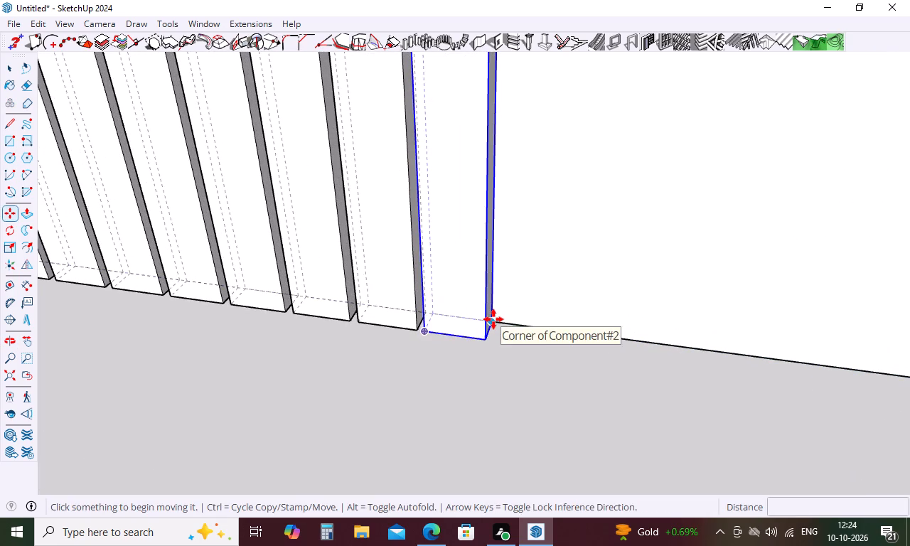
click(493, 319)
scroll(626, 314, down, 3)
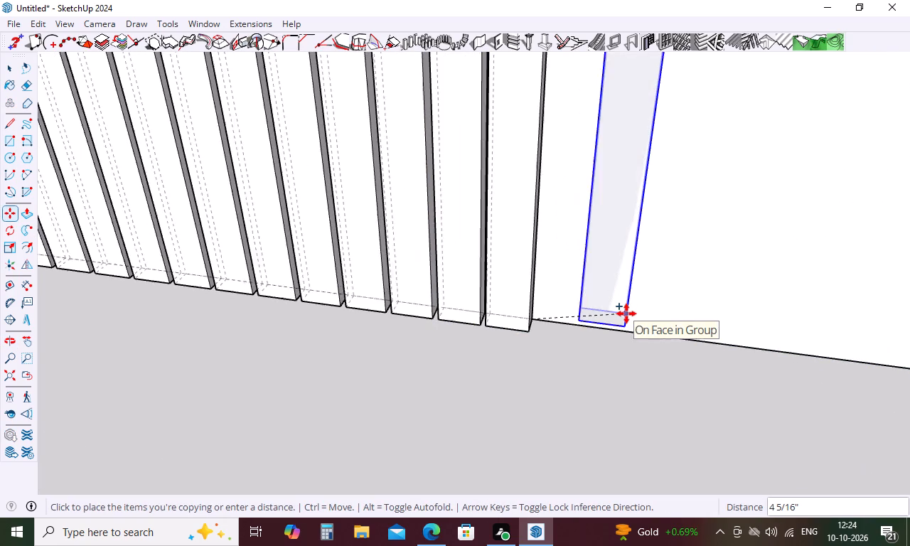
scroll(626, 314, down, 11)
middle_drag(628, 313, 713, 317)
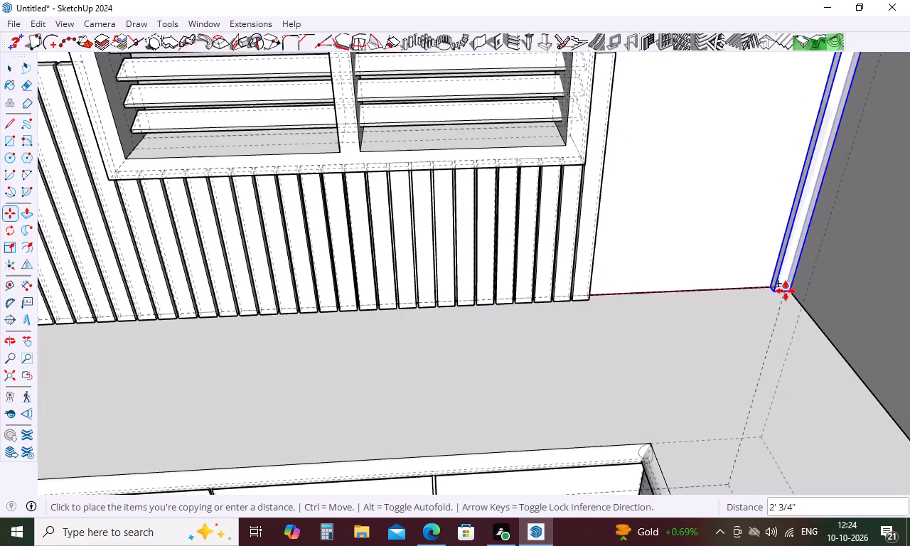
scroll(788, 288, up, 8)
click(789, 287)
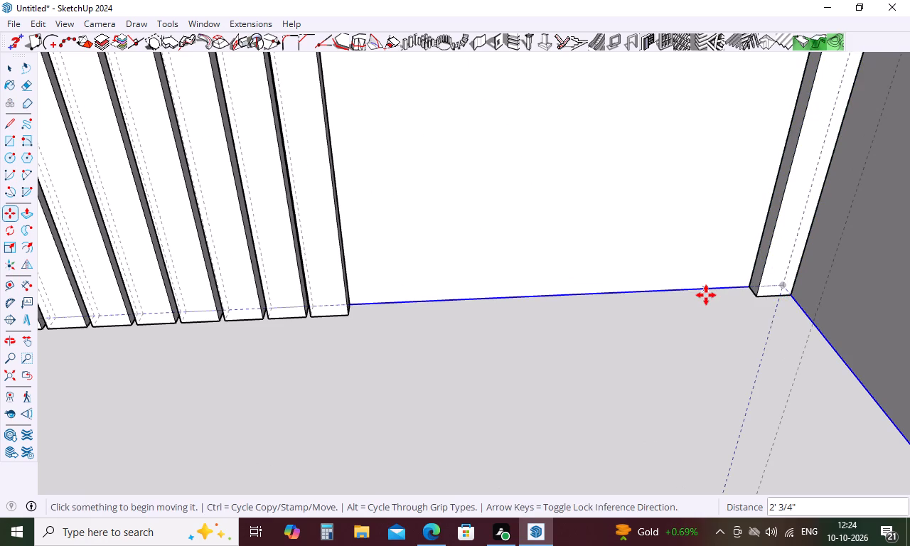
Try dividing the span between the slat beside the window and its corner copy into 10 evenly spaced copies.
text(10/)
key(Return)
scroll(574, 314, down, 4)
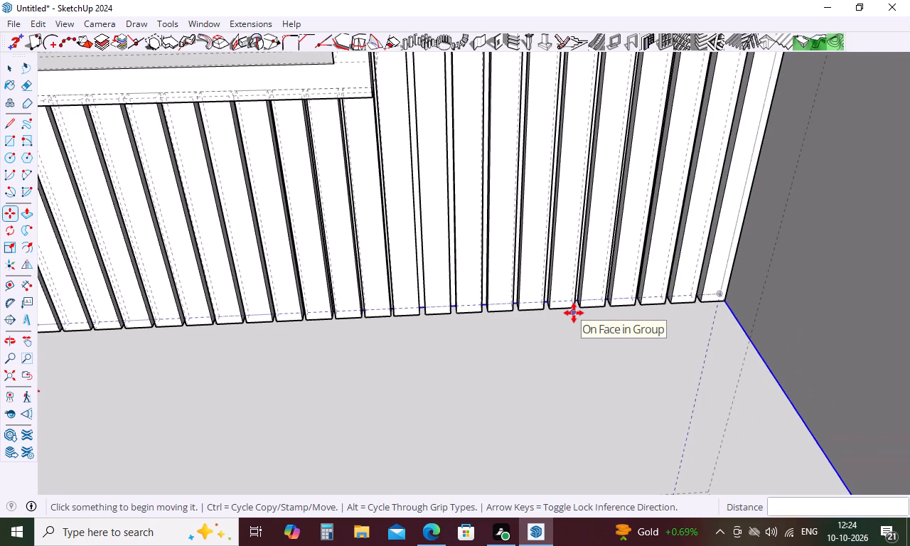
Divide the span between the slat beside the window and the room corner into 11 evenly spaced copies.
text(11/)
key(Return)
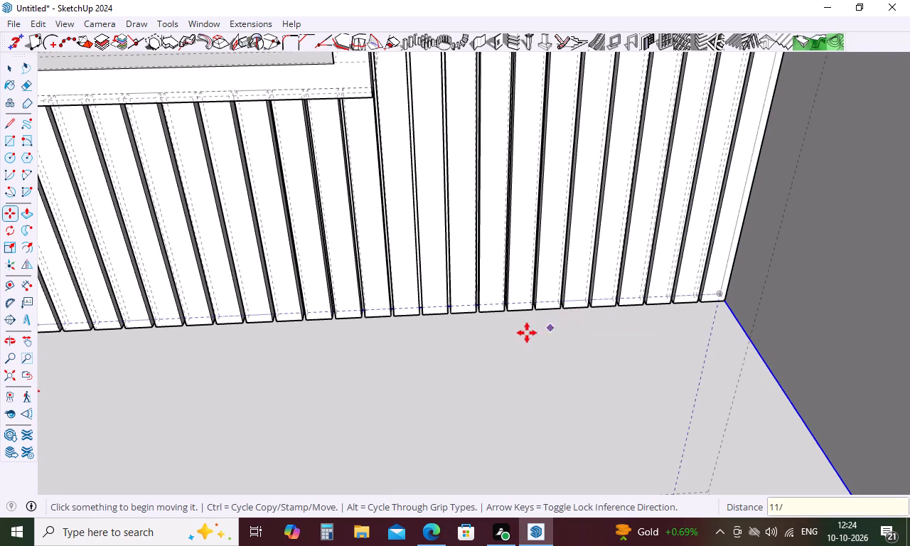
key(space)
Turn off the display of back edges in the model.
scroll(522, 328, down, 10)
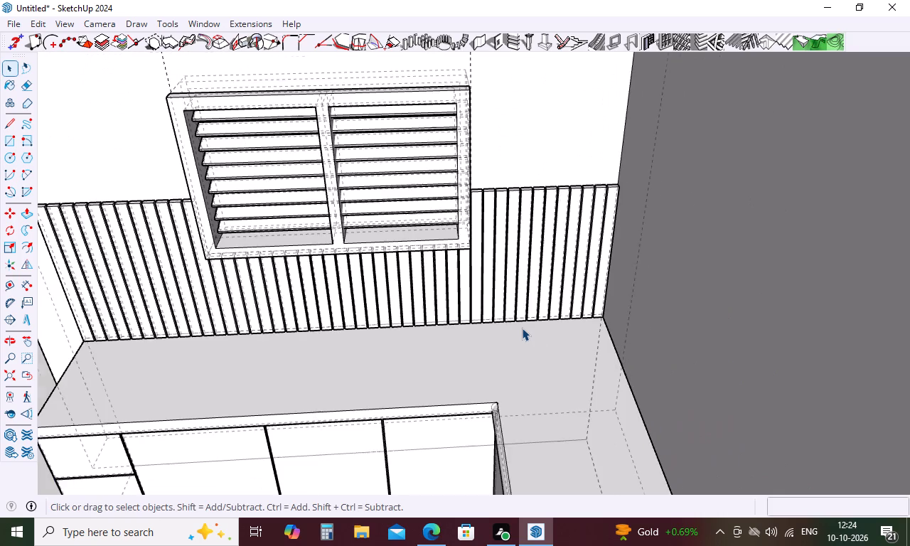
middle_drag(525, 334, 700, 257)
scroll(596, 266, up, 4)
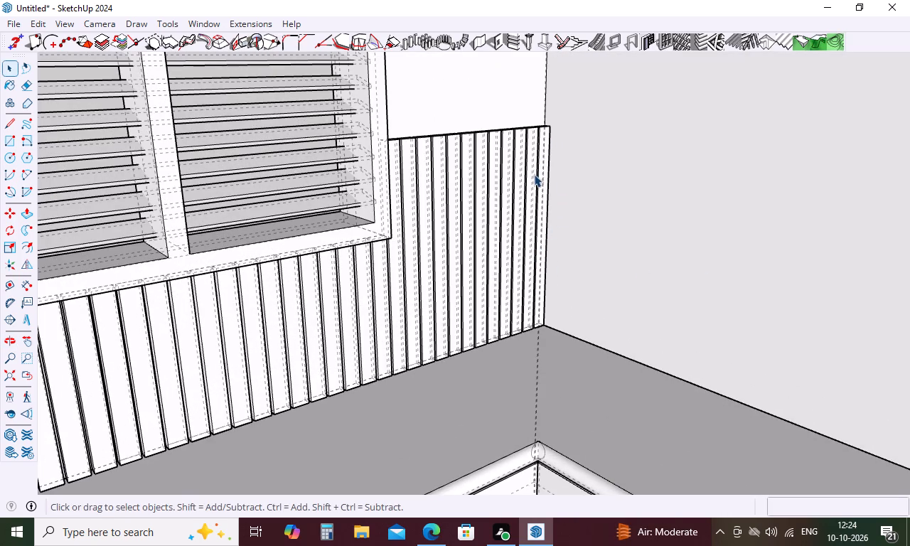
scroll(481, 237, down, 9)
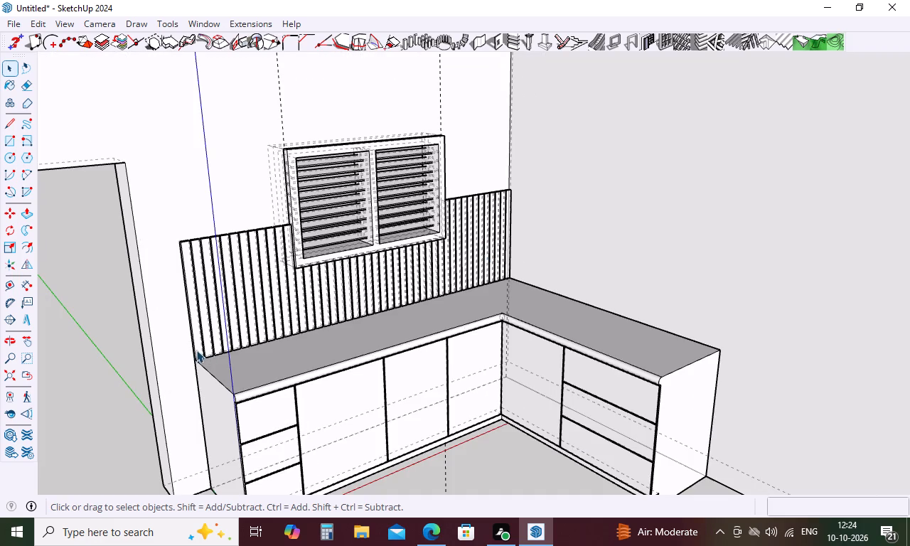
key(k)
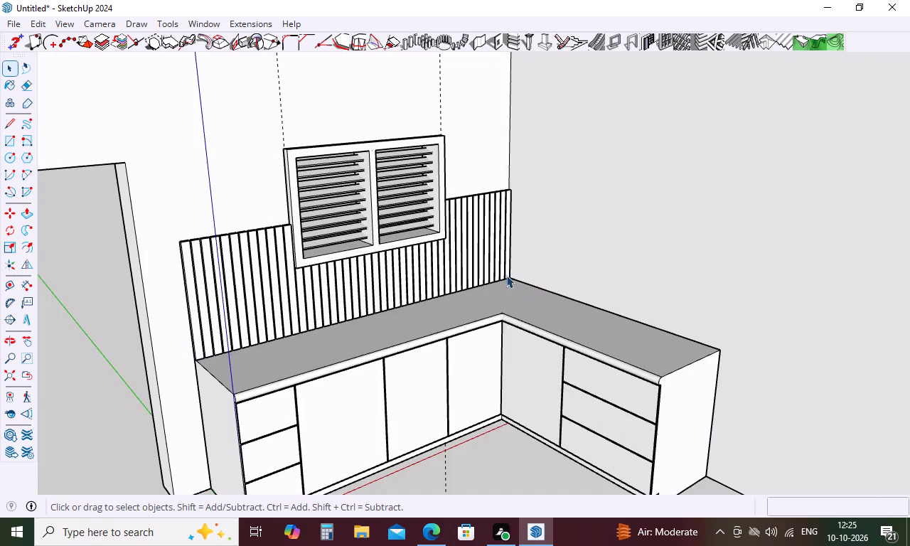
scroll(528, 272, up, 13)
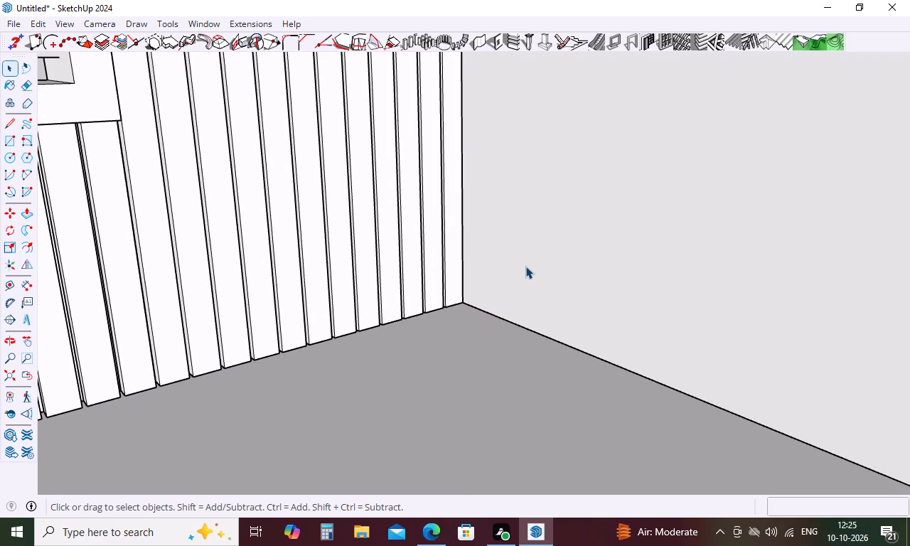
Draw a 2'6" by 2" upright rectangle on the adjoining wall, starting at the room corner on the countertop.
scroll(471, 284, down, 4)
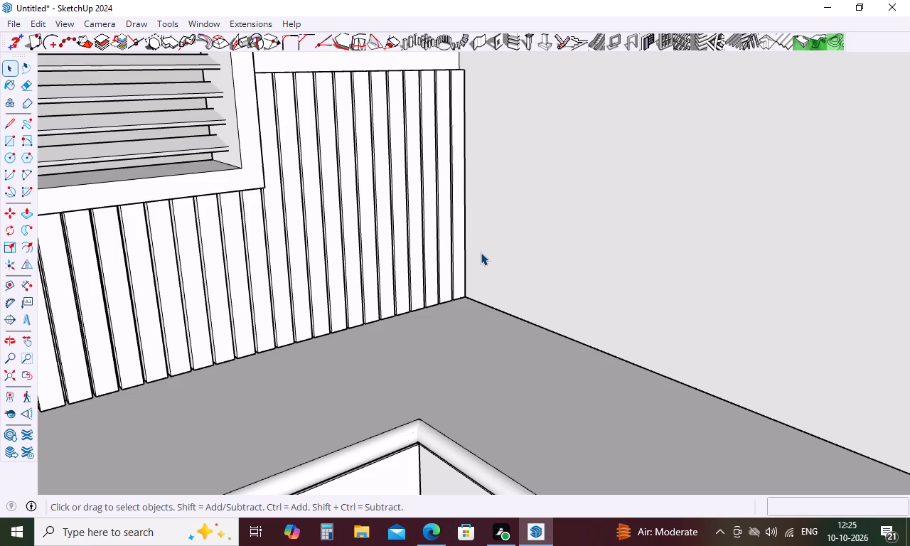
key(r)
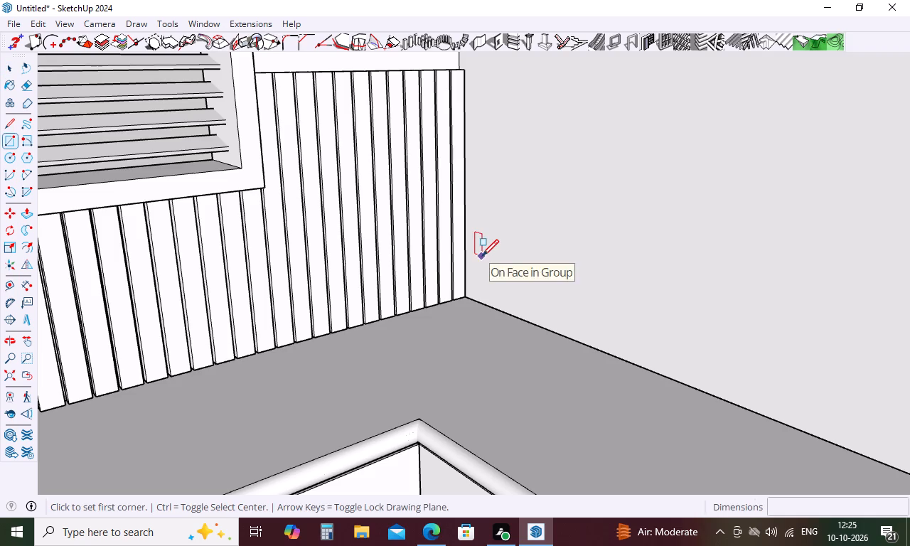
click(468, 300)
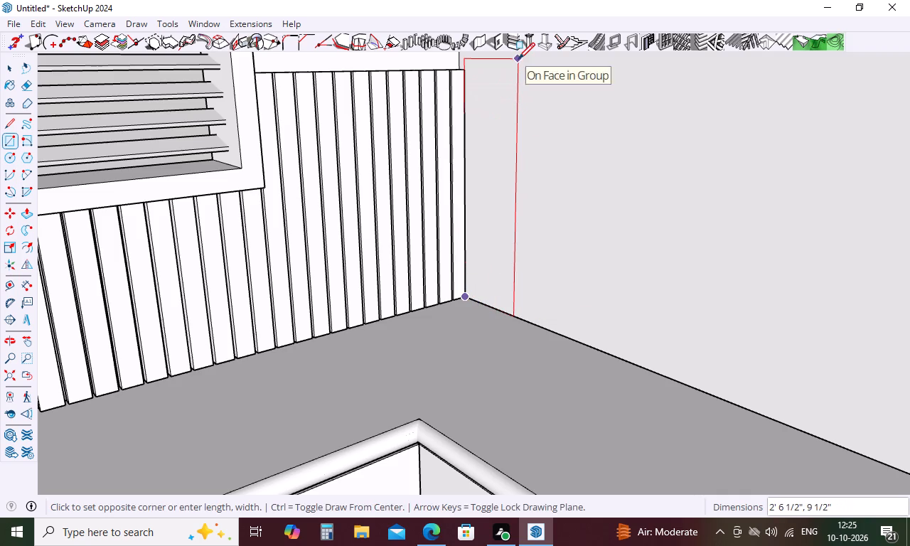
middle_drag(517, 74, 649, 104)
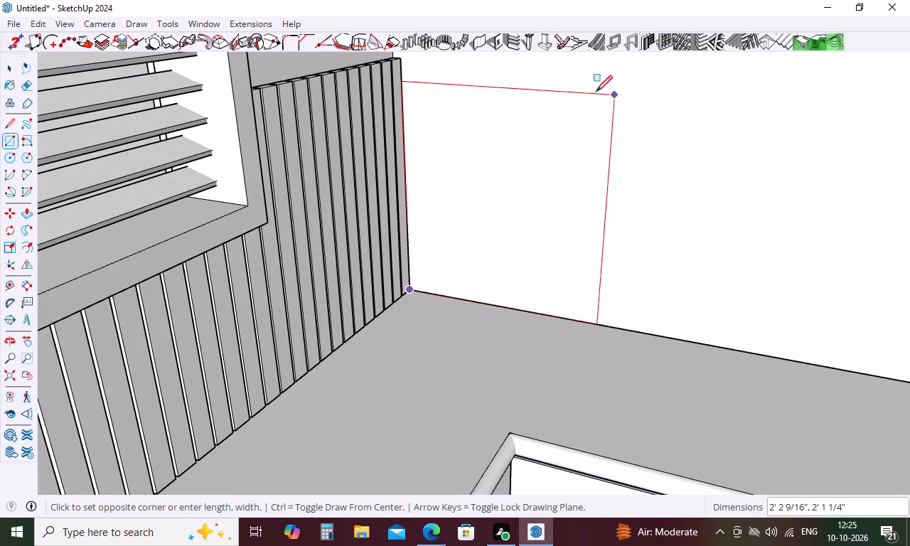
scroll(428, 144, down, 4)
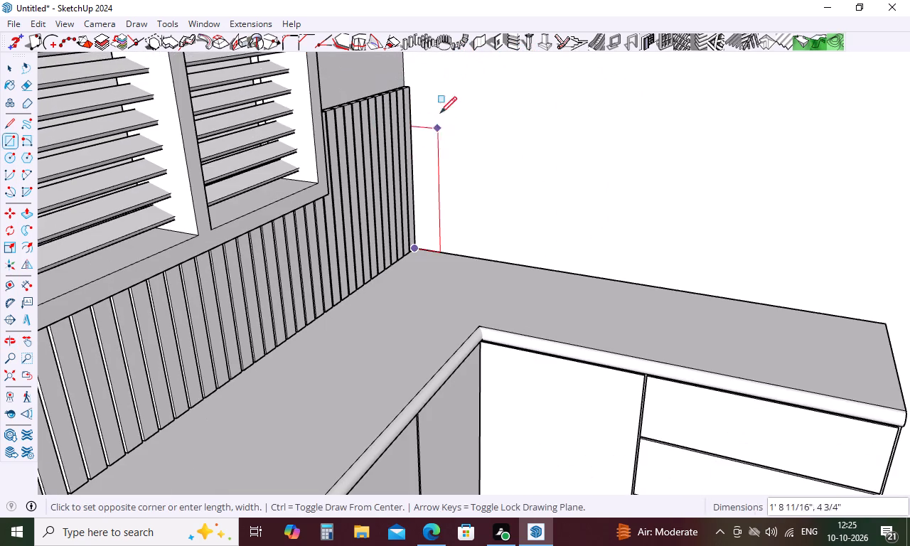
scroll(434, 87, up, 5)
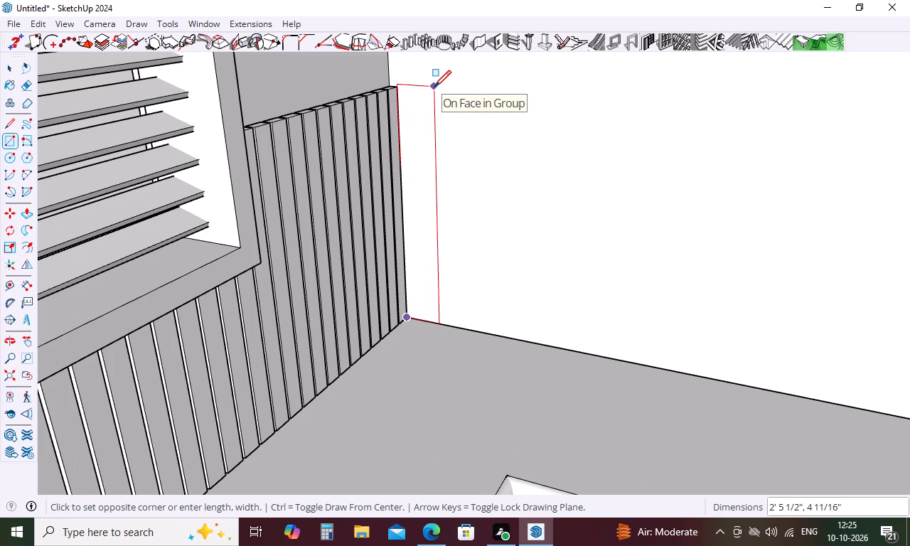
scroll(434, 87, up, 5)
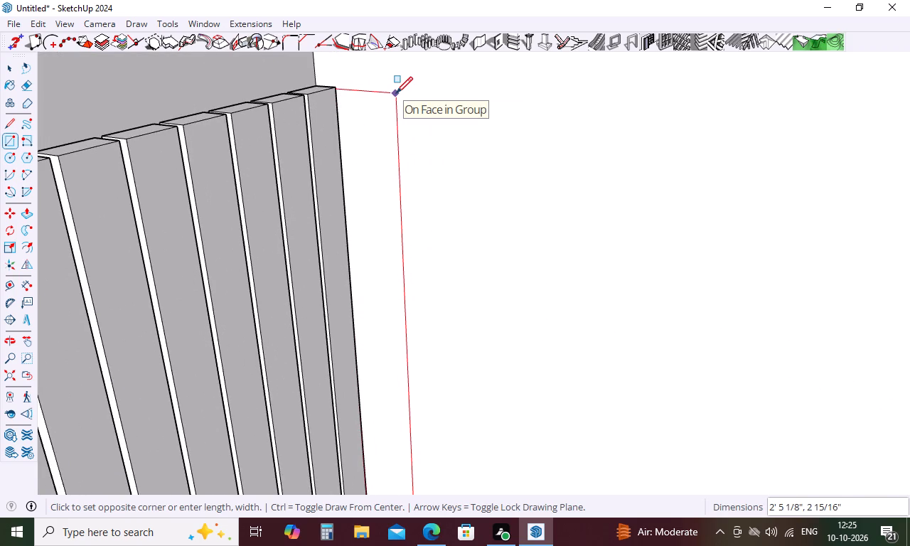
key(2)
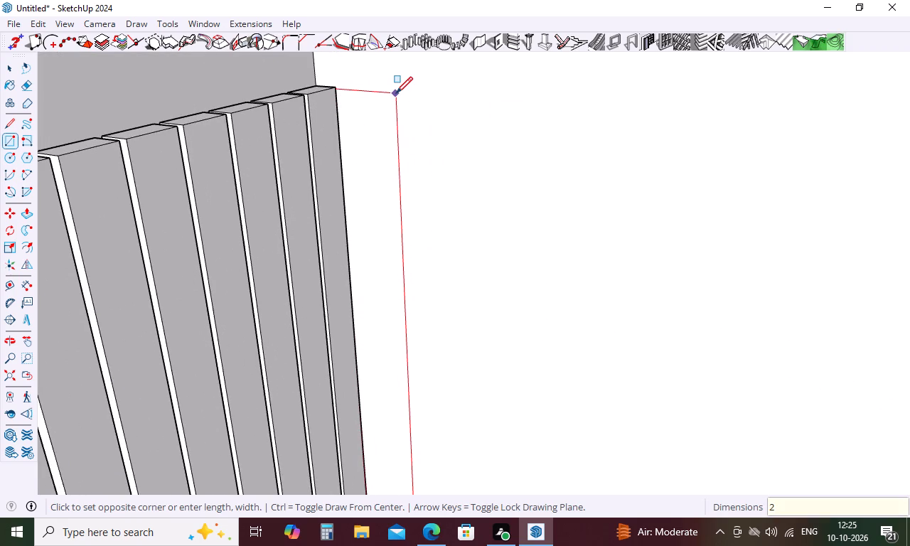
text('6")
text(,2)
key(Return)
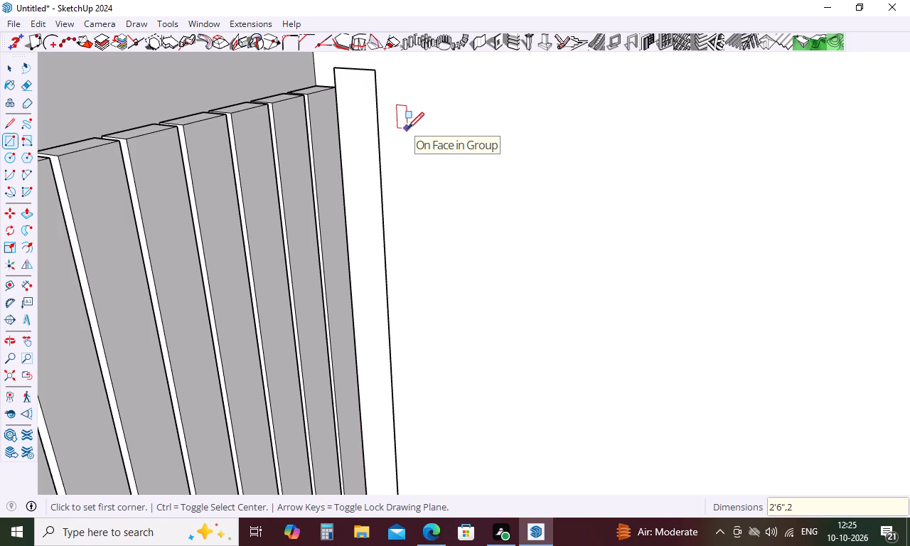
key(Escape)
Trim the rectangle level with the neighbouring slat tops by drawing a 2" line across it and erasing the excess edges above.
key(l)
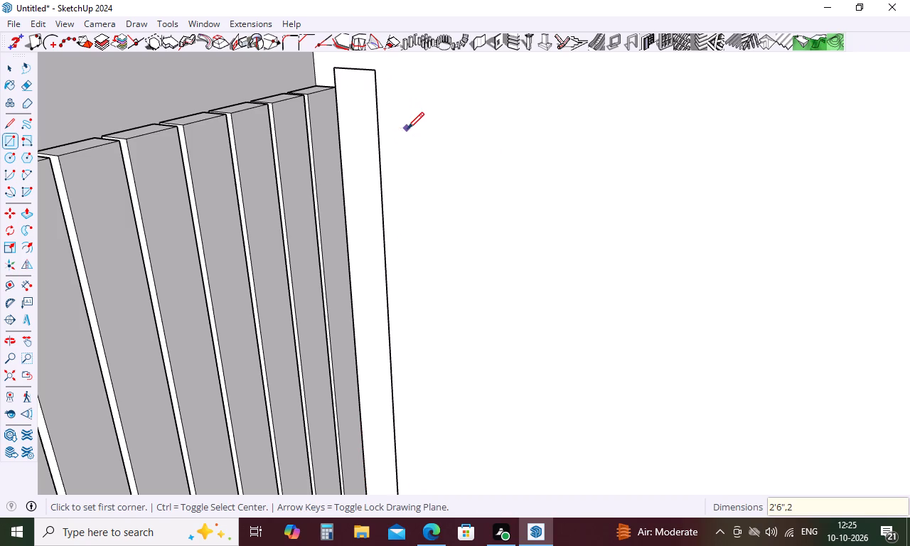
scroll(335, 85, up, 15)
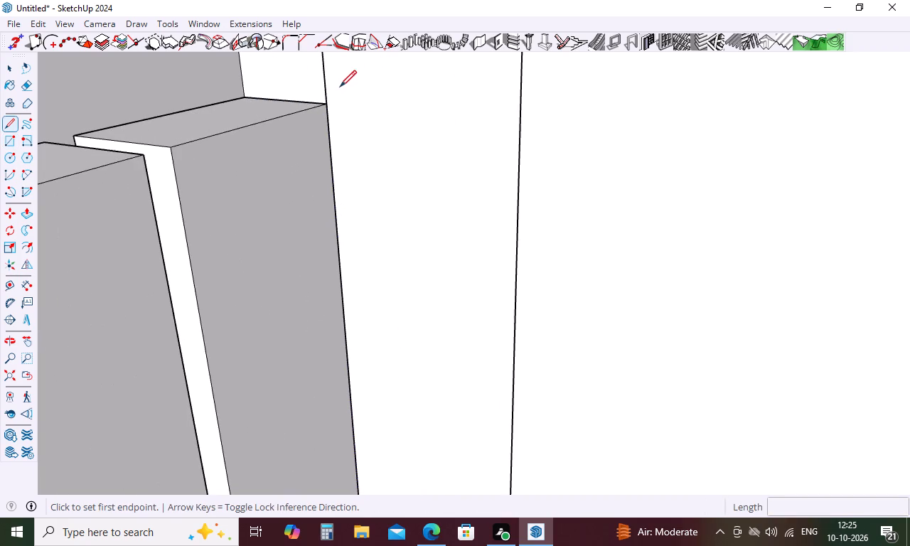
click(329, 105)
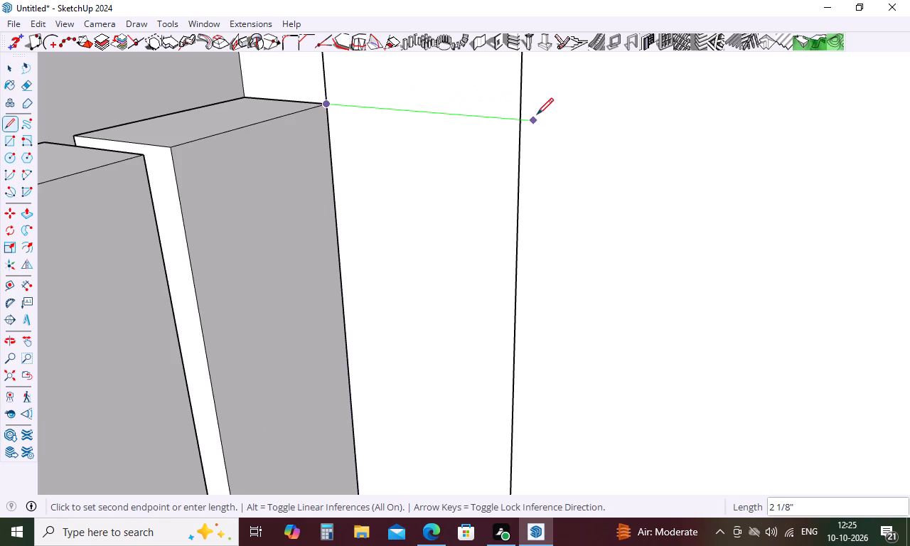
click(524, 119)
key(Escape)
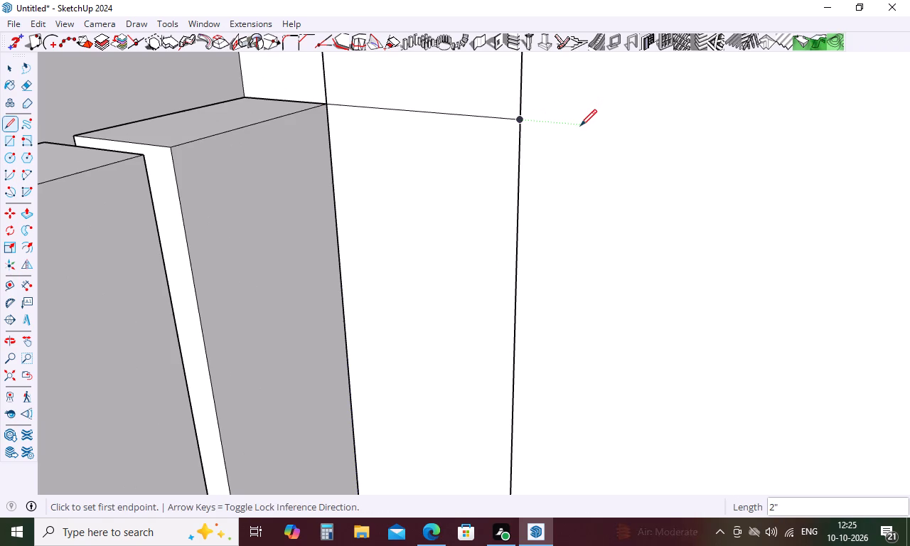
key(e)
click(325, 82)
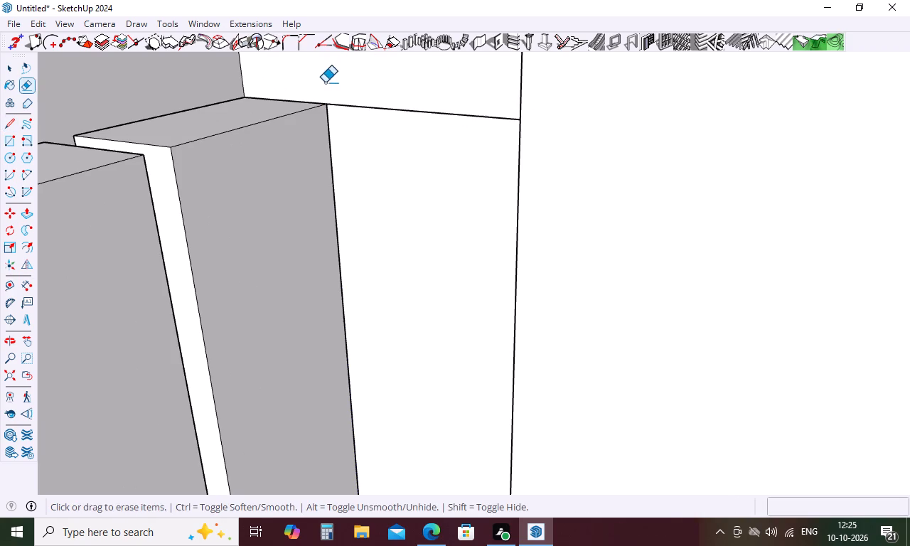
click(523, 87)
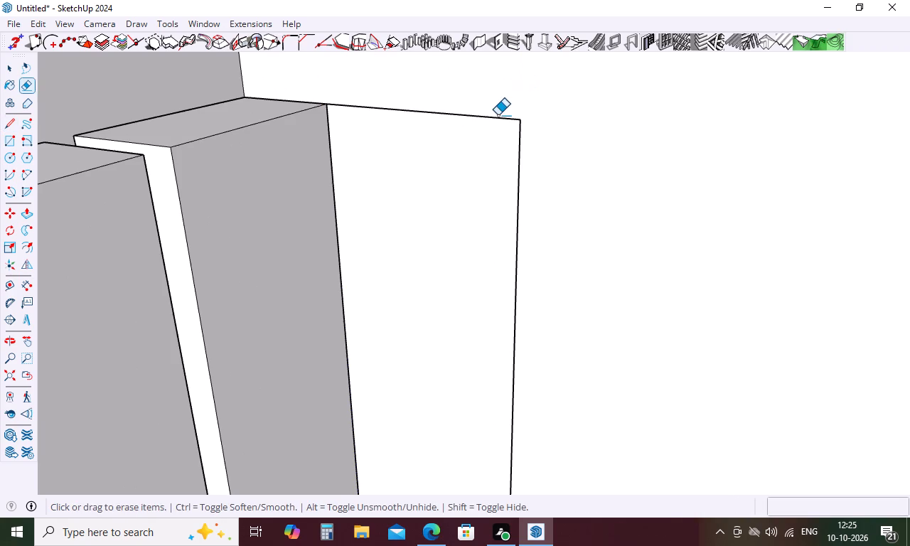
scroll(498, 115, down, 14)
click(530, 91)
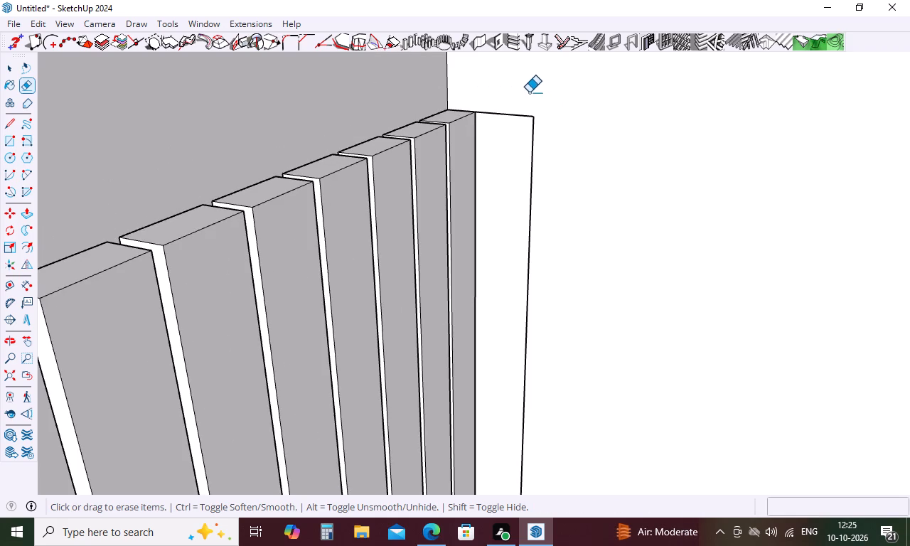
scroll(529, 94, down, 1)
key(Escape)
Extrude the trimmed strip face 1" out from the adjoining wall with Push/Pull.
key(p)
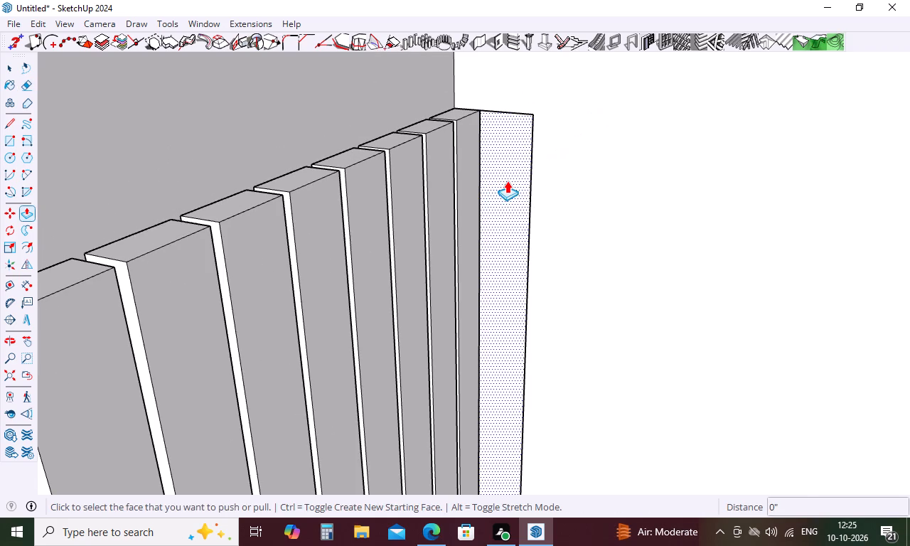
click(507, 181)
key(1)
key(Return)
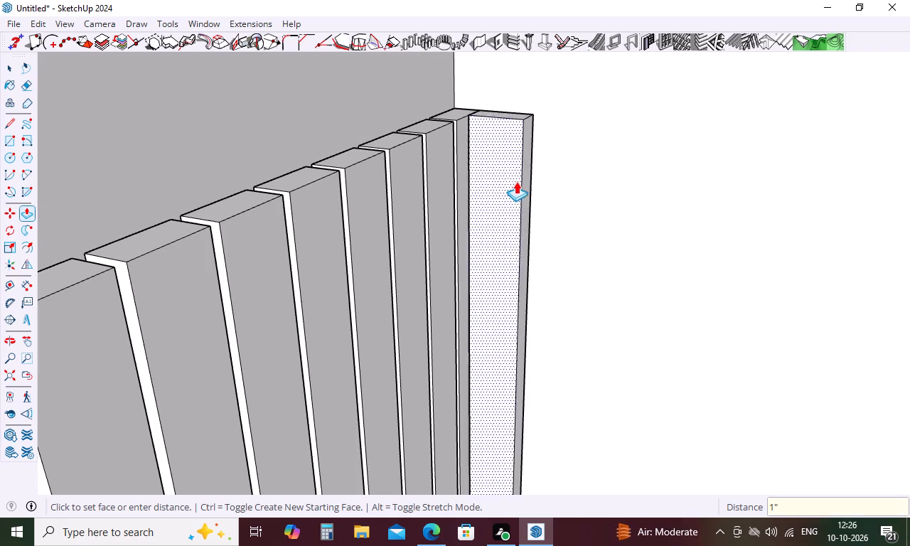
key(Escape)
Make the whole new corner slat on the adjoining wall a group.
middle_drag(577, 165, 572, 100)
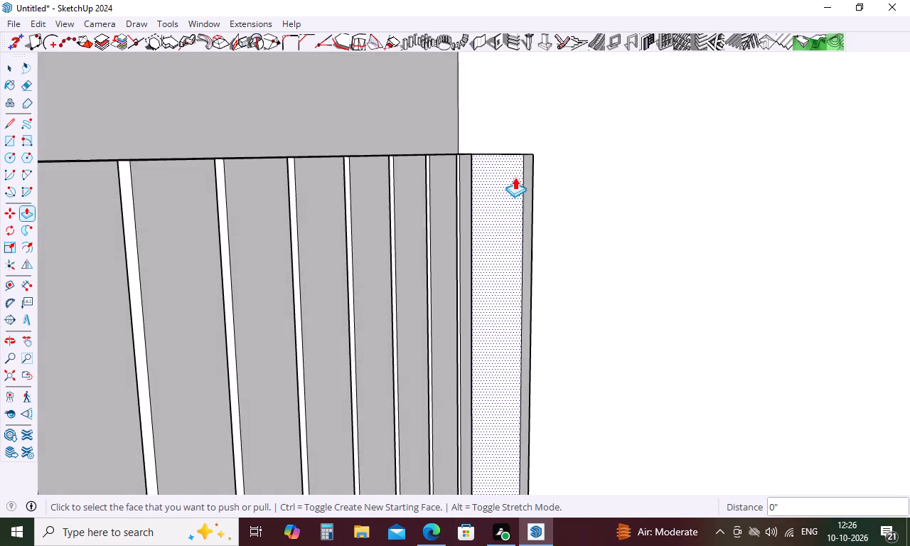
scroll(515, 177, down, 7)
key(space)
triple_click(518, 233)
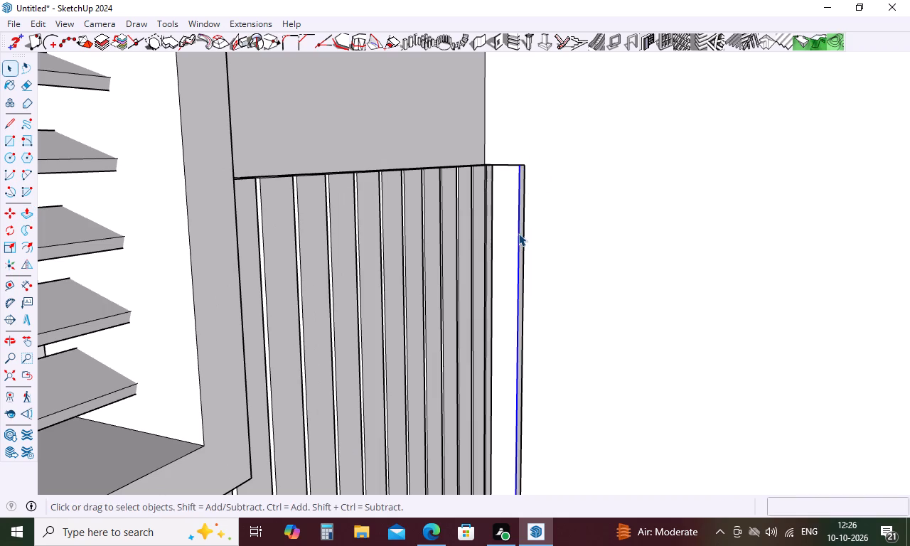
double_click(518, 233)
right_click(518, 233)
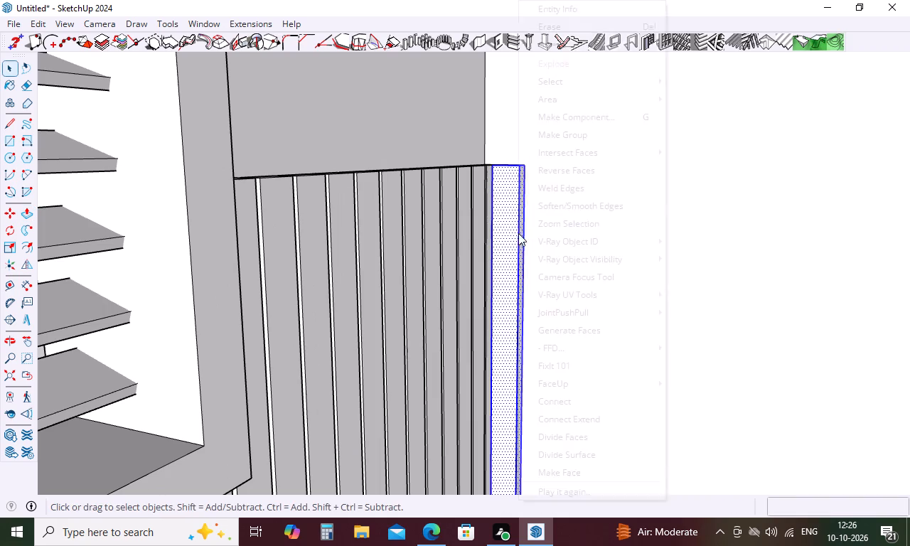
click(582, 135)
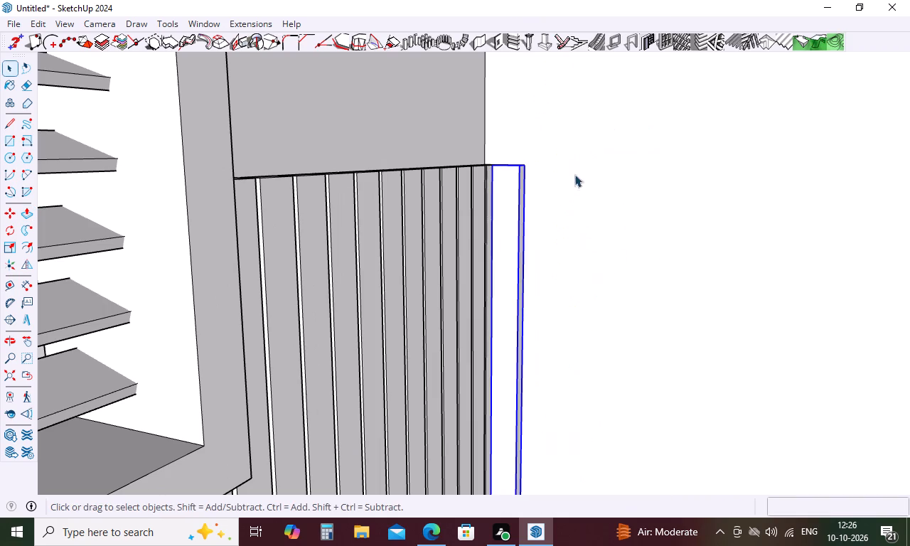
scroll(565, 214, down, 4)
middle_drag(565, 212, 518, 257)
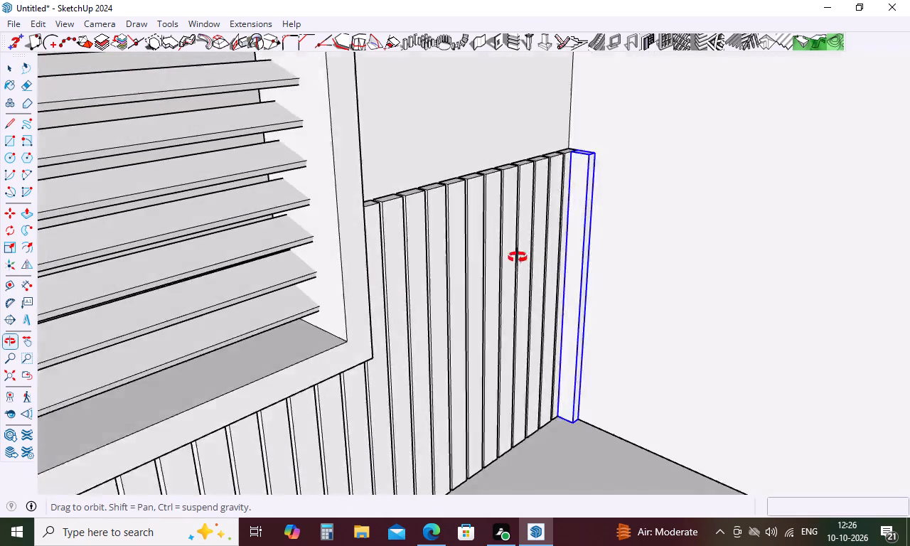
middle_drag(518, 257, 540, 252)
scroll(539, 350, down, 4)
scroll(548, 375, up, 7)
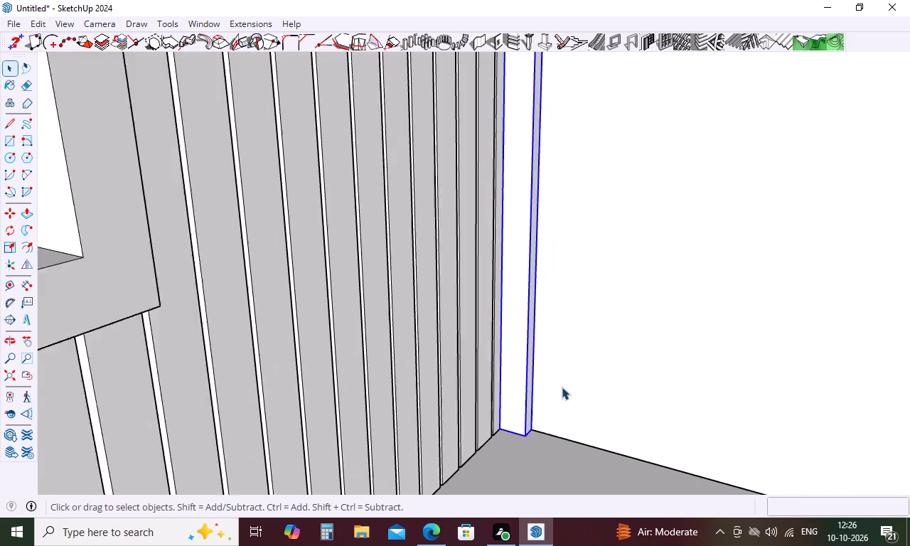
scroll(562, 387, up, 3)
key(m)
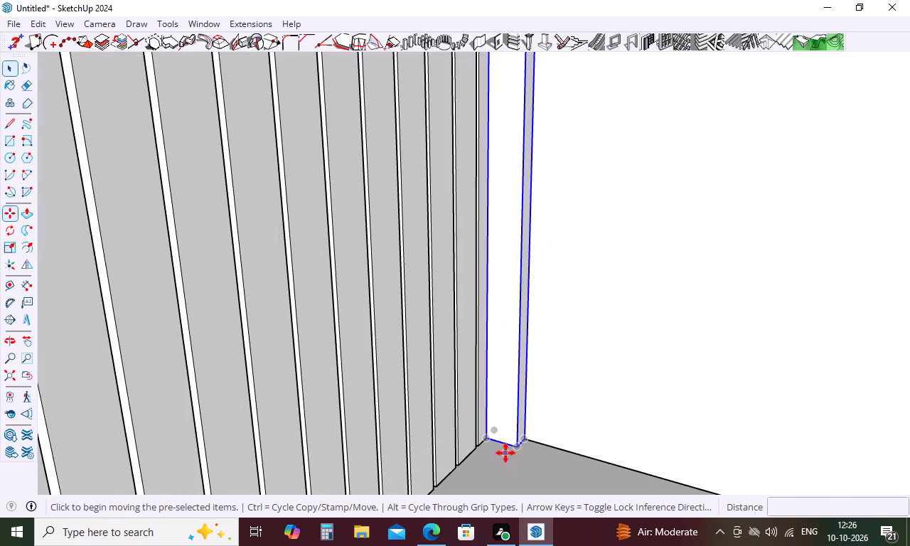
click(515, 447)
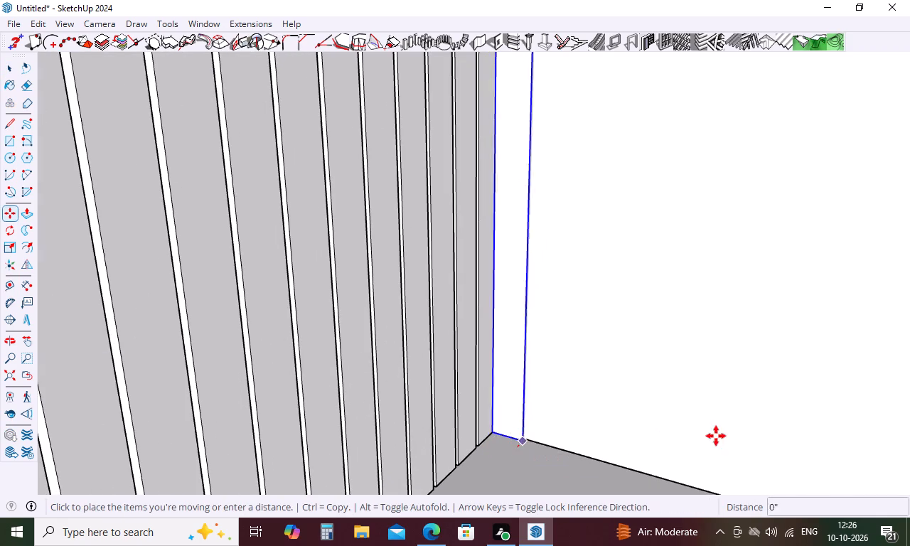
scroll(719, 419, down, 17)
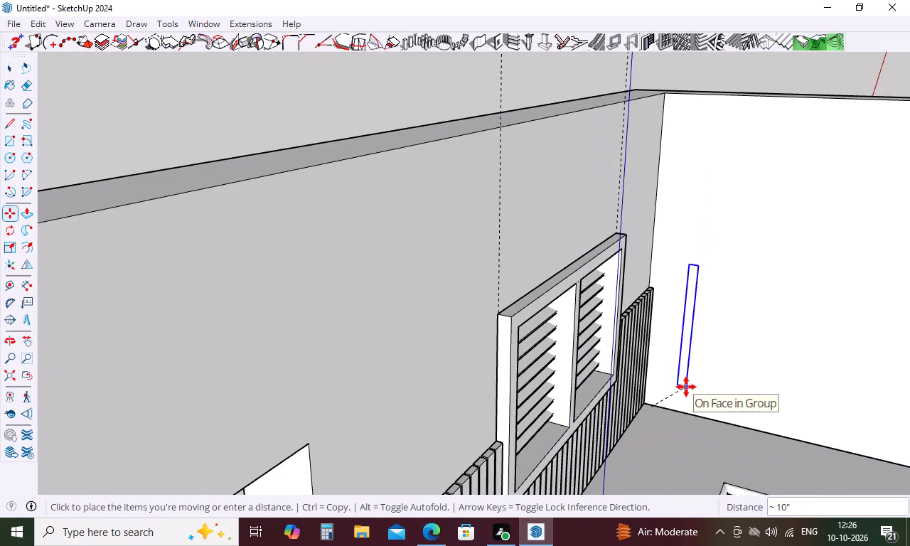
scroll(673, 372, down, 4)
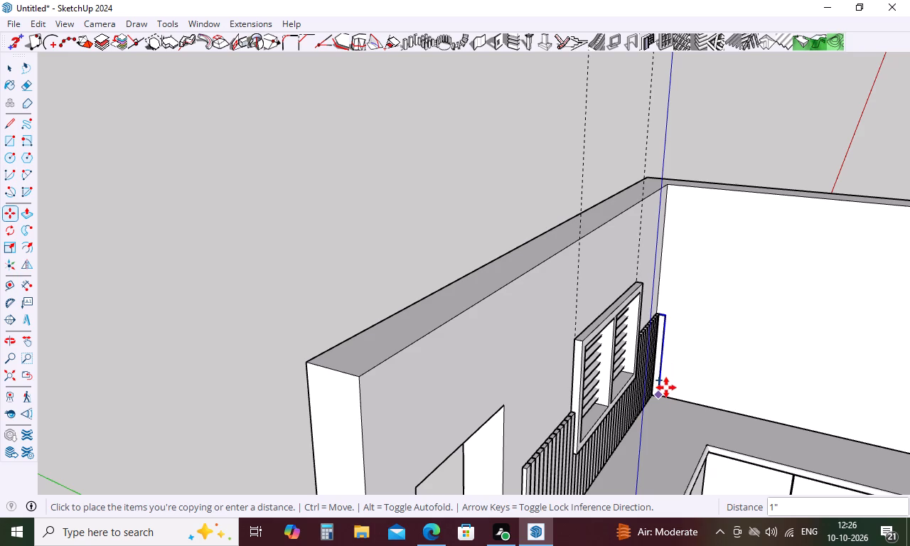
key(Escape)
Copy the corner slat group 6'3" along the adjoining wall to the far back corner of the countertop.
scroll(668, 398, up, 18)
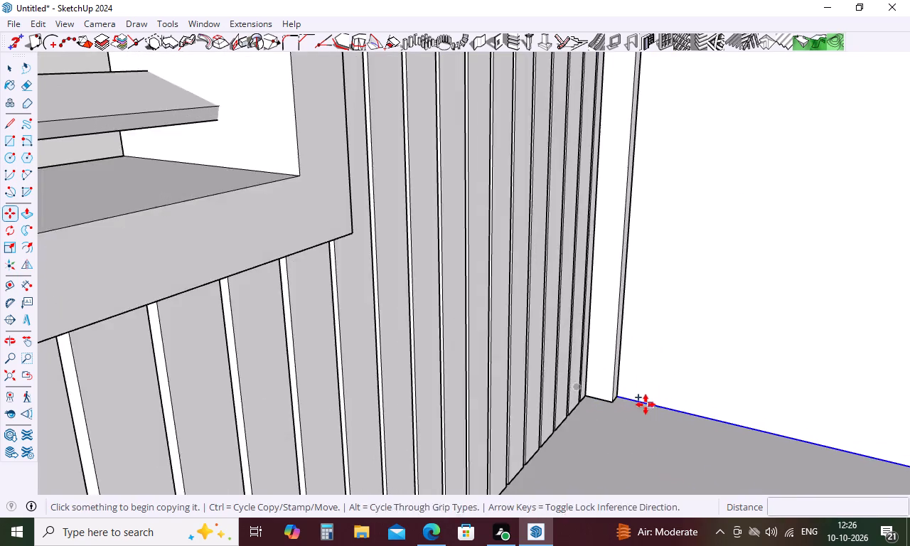
scroll(646, 405, up, 7)
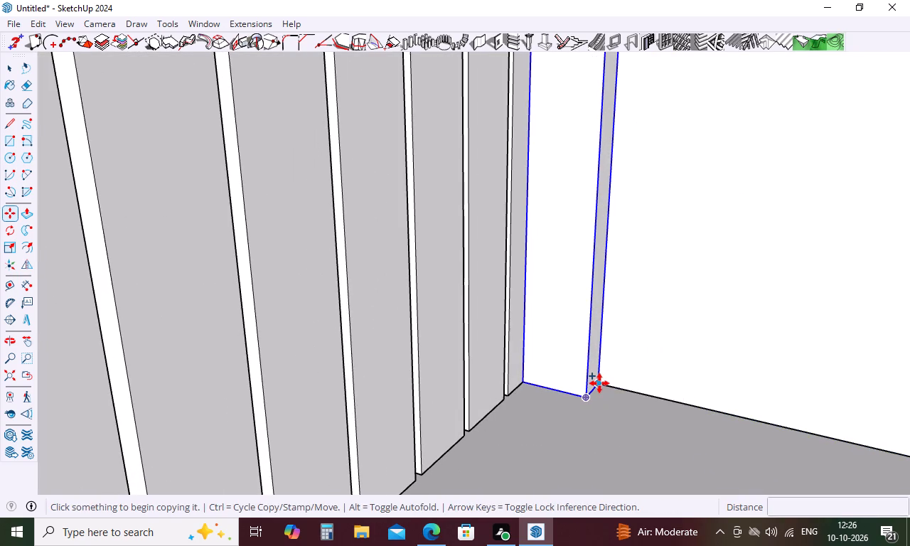
click(600, 383)
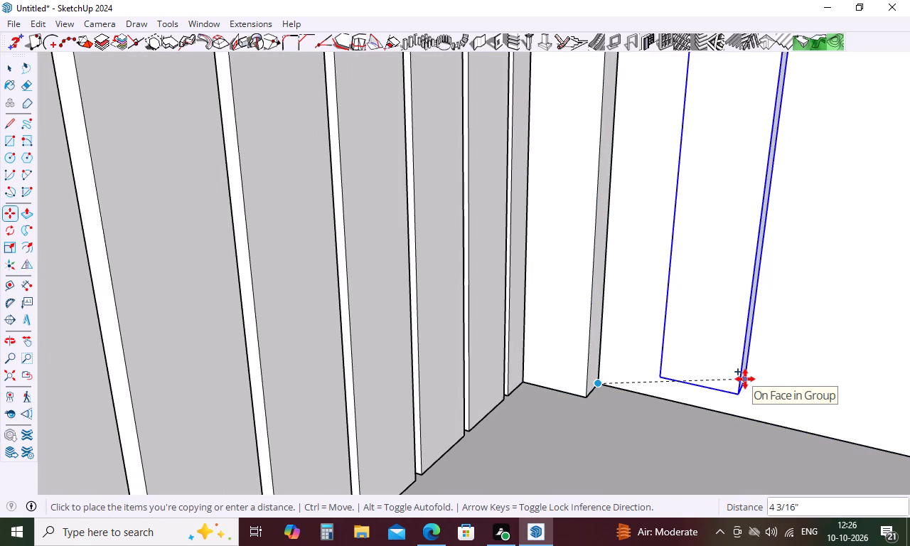
scroll(577, 339, down, 2)
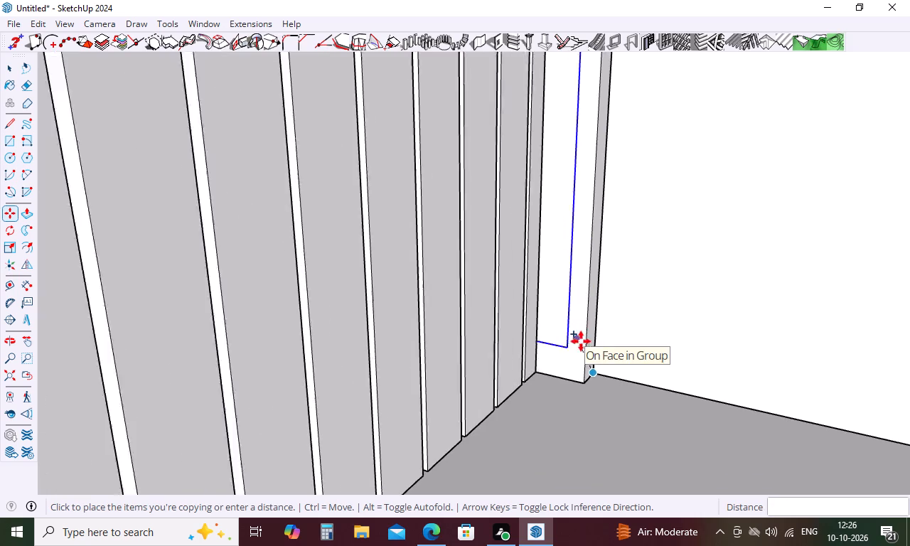
scroll(581, 341, down, 20)
scroll(581, 341, down, 5)
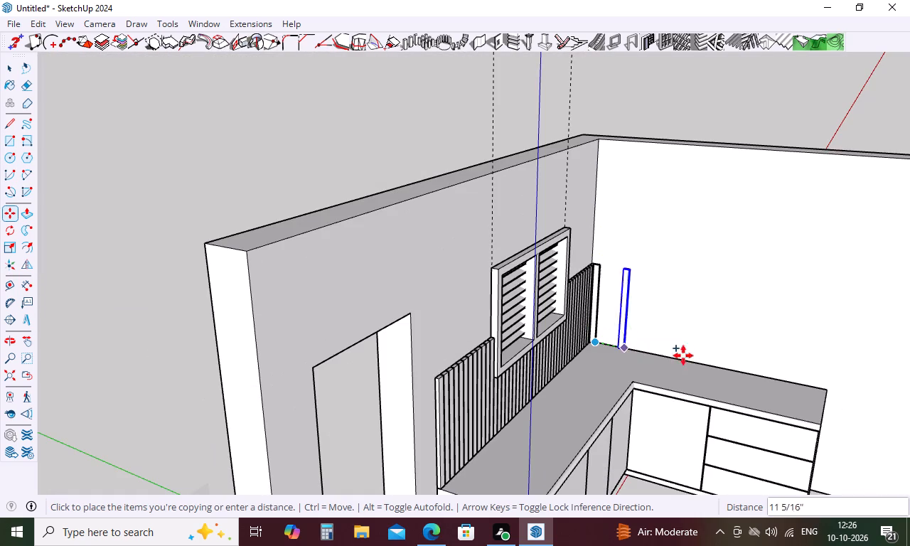
scroll(828, 395, up, 9)
middle_drag(840, 390, 726, 395)
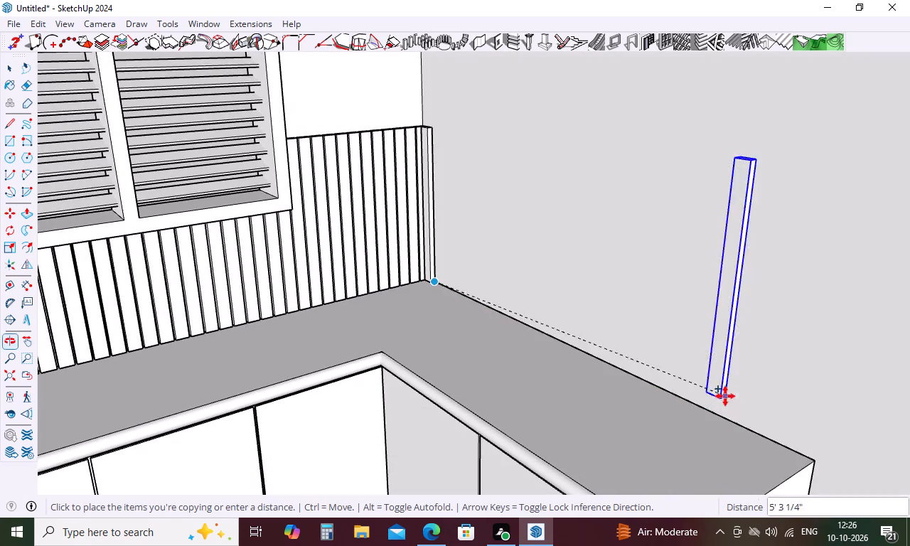
scroll(815, 462, up, 10)
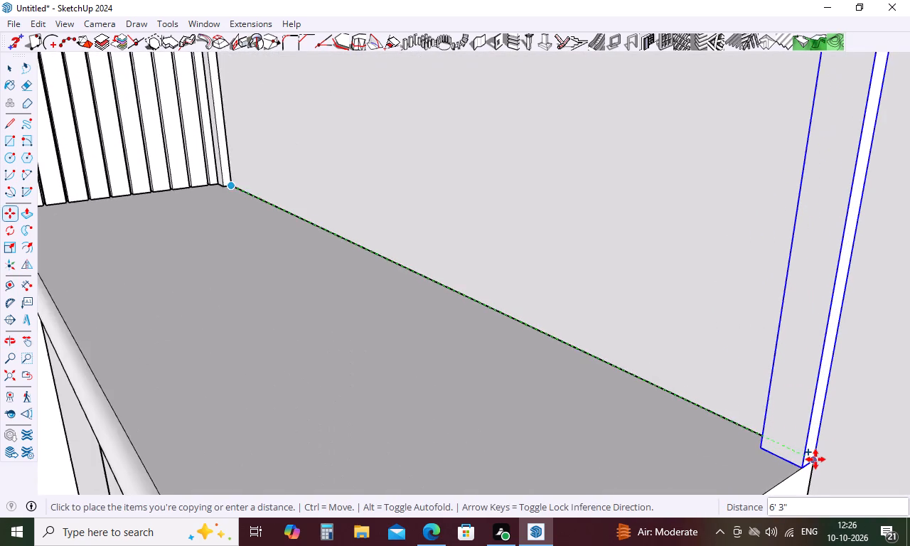
scroll(815, 459, up, 4)
click(815, 459)
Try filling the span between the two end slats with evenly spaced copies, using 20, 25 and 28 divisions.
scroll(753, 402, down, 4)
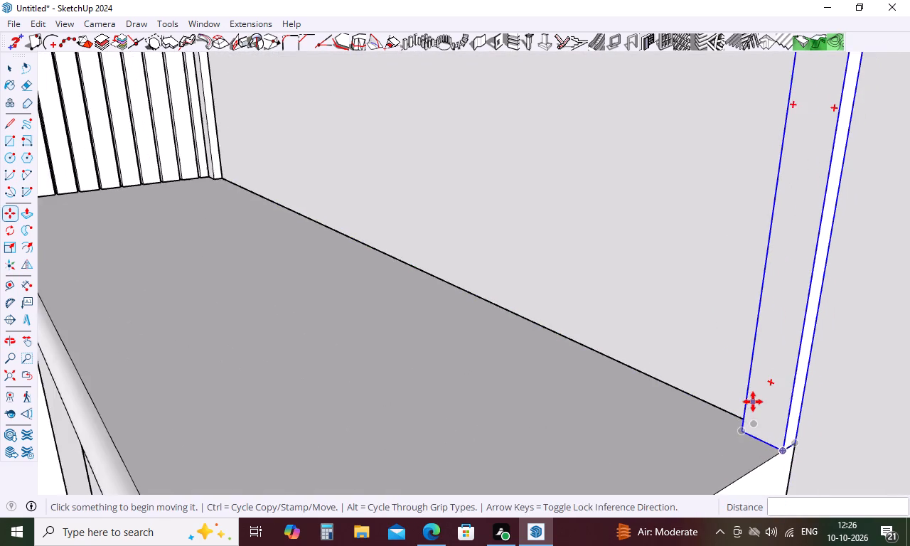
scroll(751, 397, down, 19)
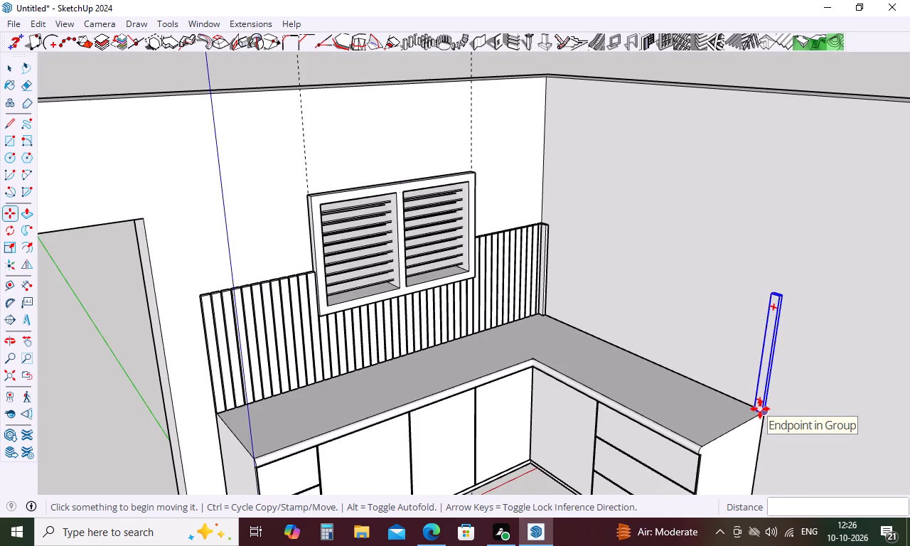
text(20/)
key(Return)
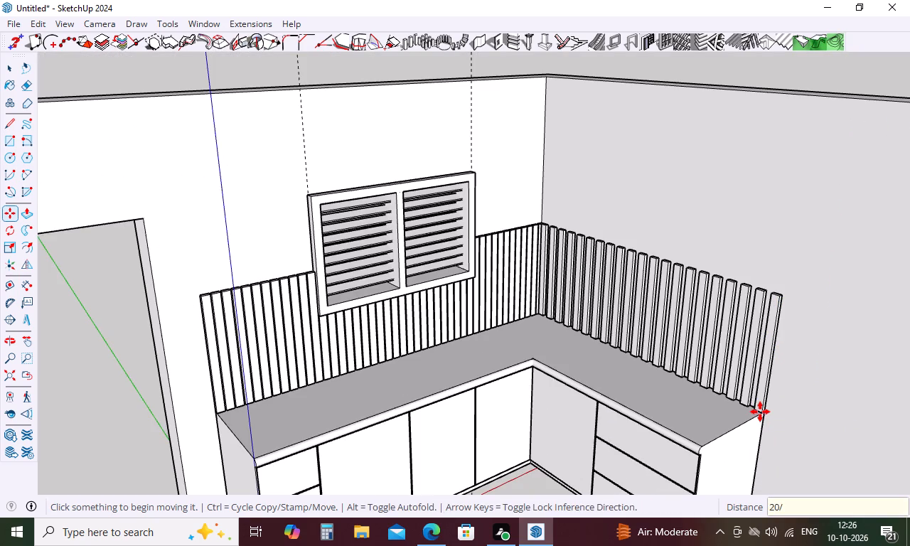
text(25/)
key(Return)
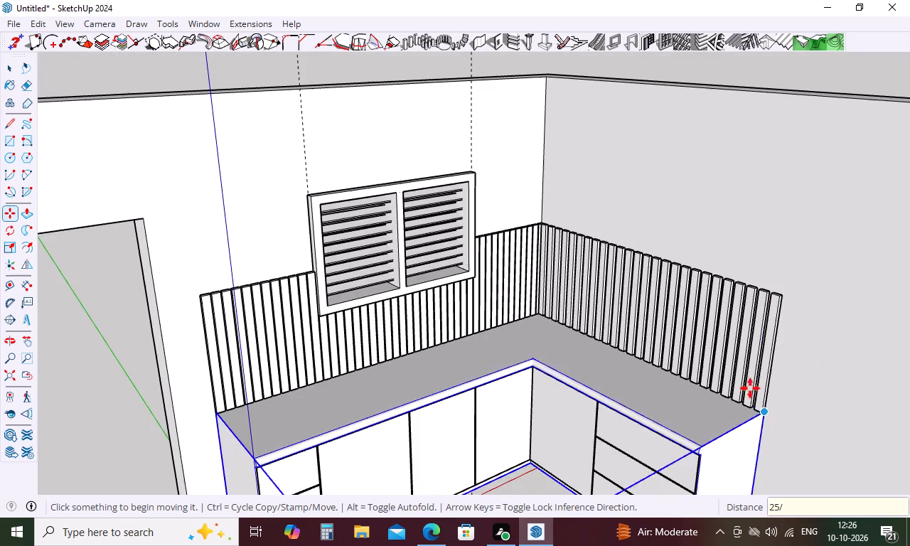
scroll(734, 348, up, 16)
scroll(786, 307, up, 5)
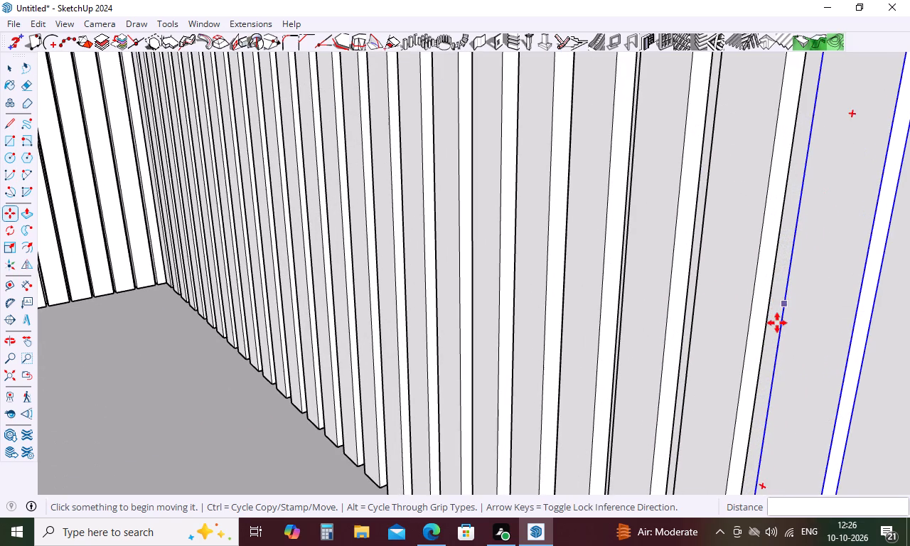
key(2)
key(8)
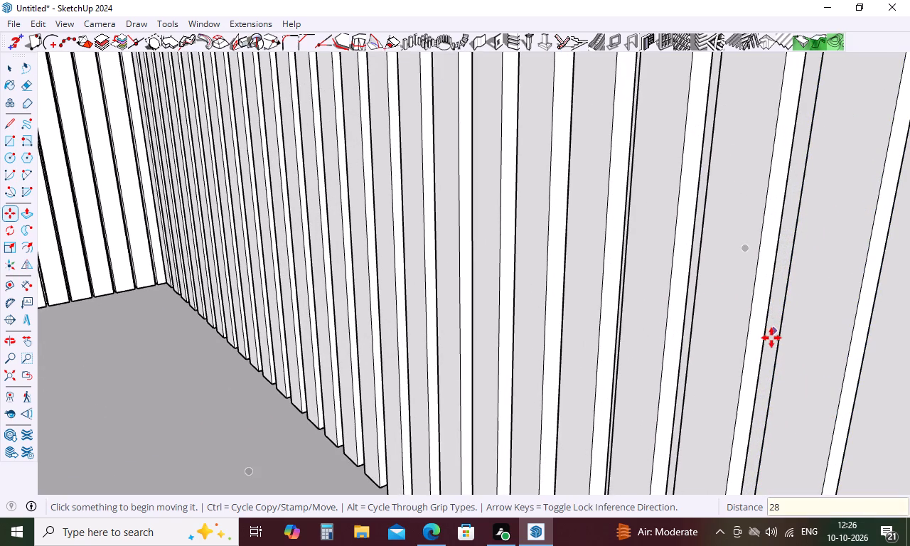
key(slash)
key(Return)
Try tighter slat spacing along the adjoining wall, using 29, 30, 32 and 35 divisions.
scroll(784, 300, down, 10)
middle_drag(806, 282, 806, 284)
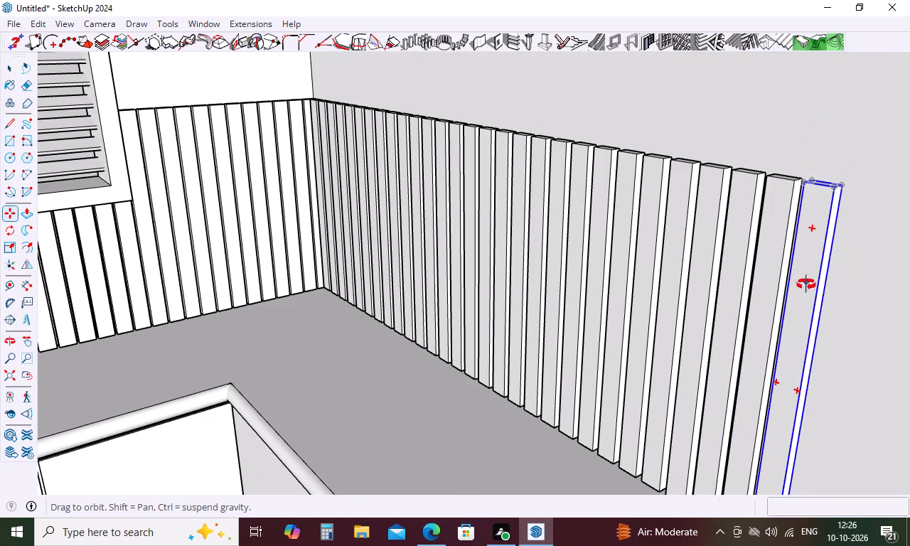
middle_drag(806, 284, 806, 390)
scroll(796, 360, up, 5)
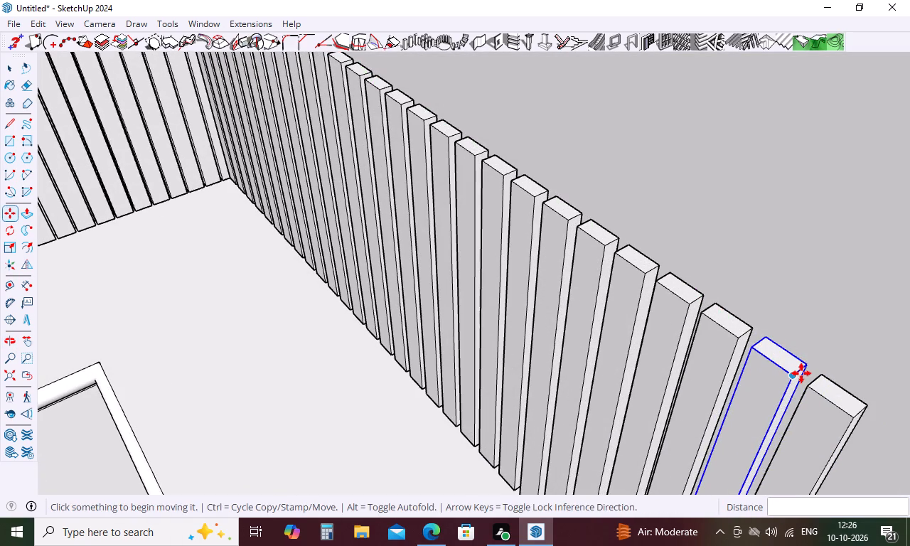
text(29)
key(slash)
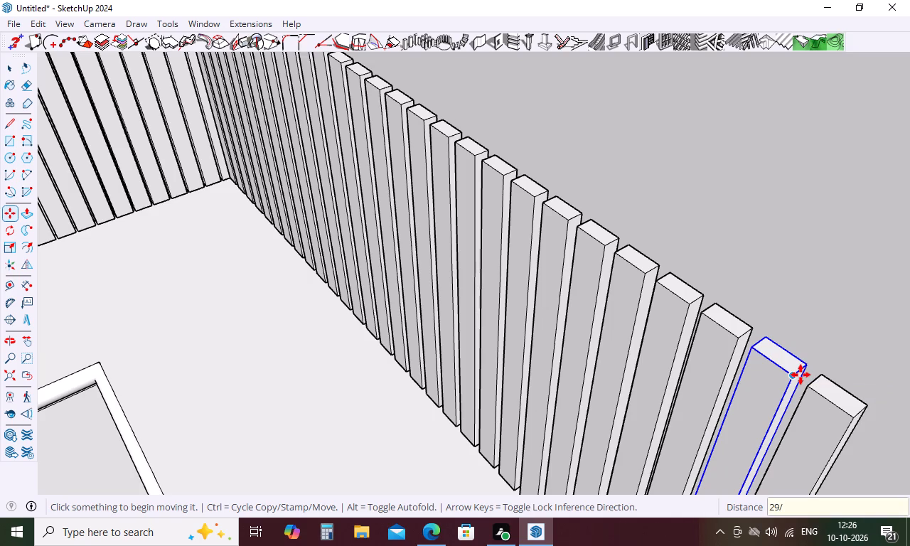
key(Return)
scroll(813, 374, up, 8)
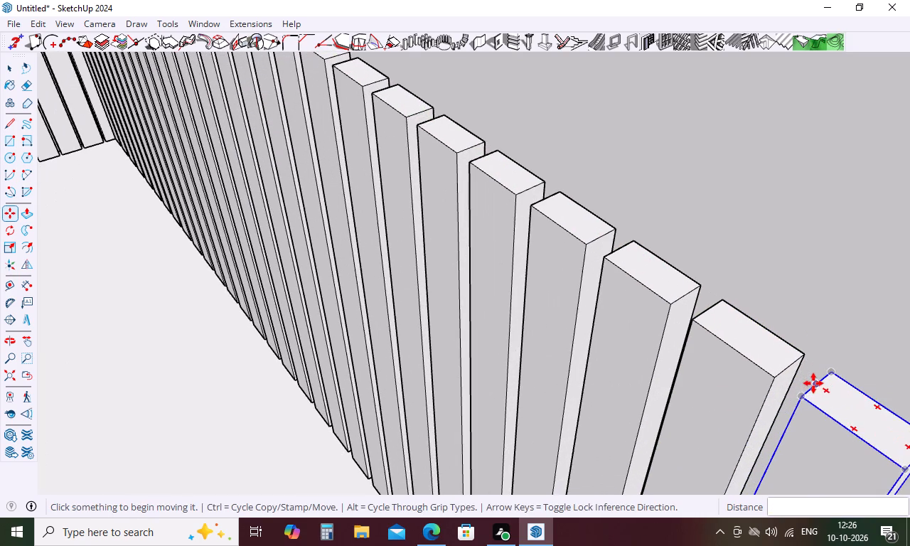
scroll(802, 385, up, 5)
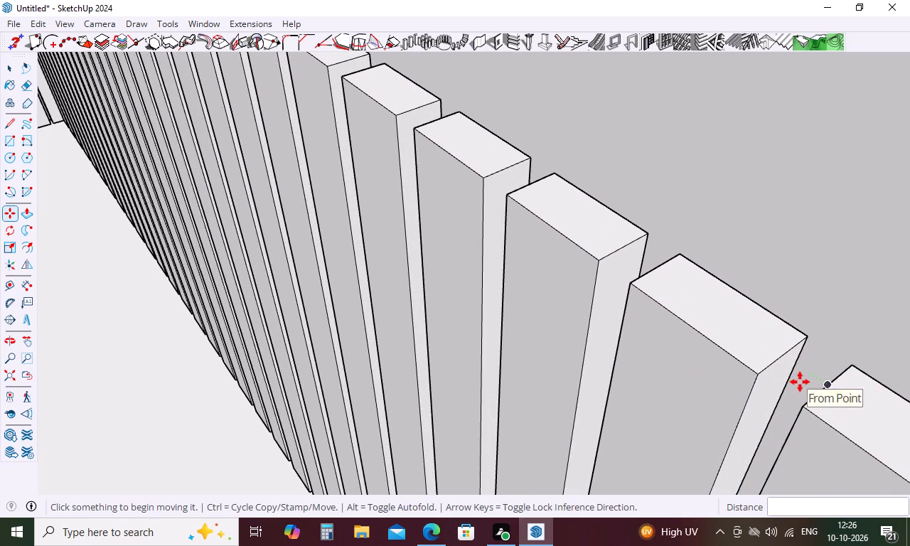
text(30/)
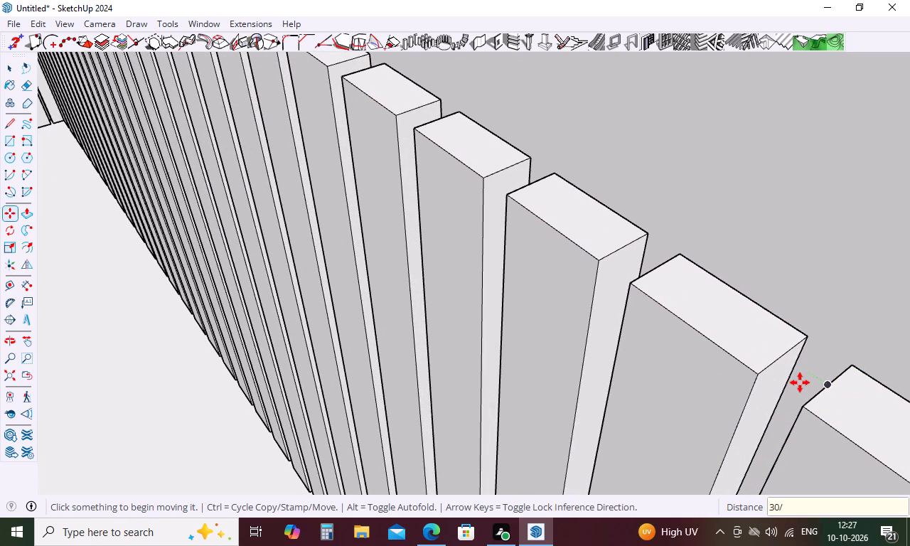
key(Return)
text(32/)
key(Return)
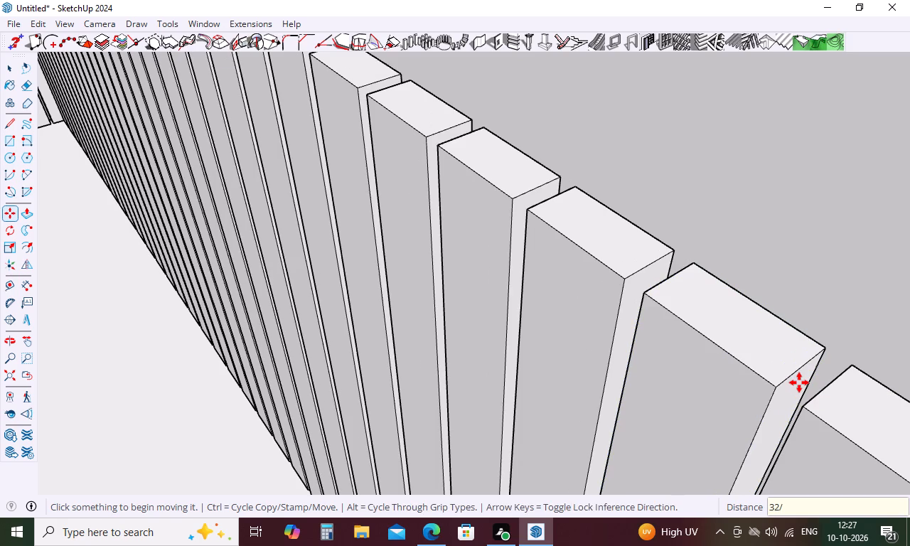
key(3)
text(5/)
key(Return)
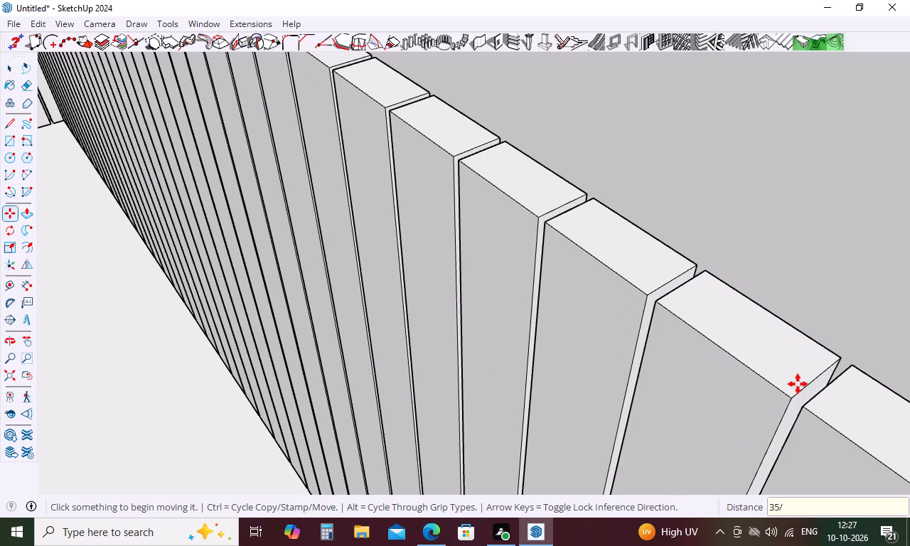
Set the slat array on the adjoining wall to 33 equal divisions, matching the gaps on the window wall.
scroll(798, 384, down, 4)
middle_drag(817, 387, 896, 279)
scroll(831, 274, down, 20)
scroll(262, 282, up, 5)
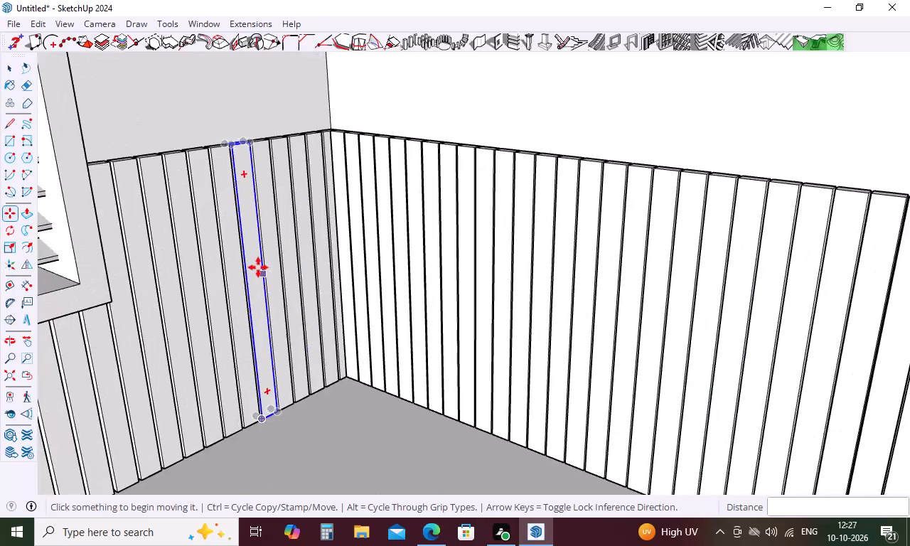
scroll(251, 217, up, 6)
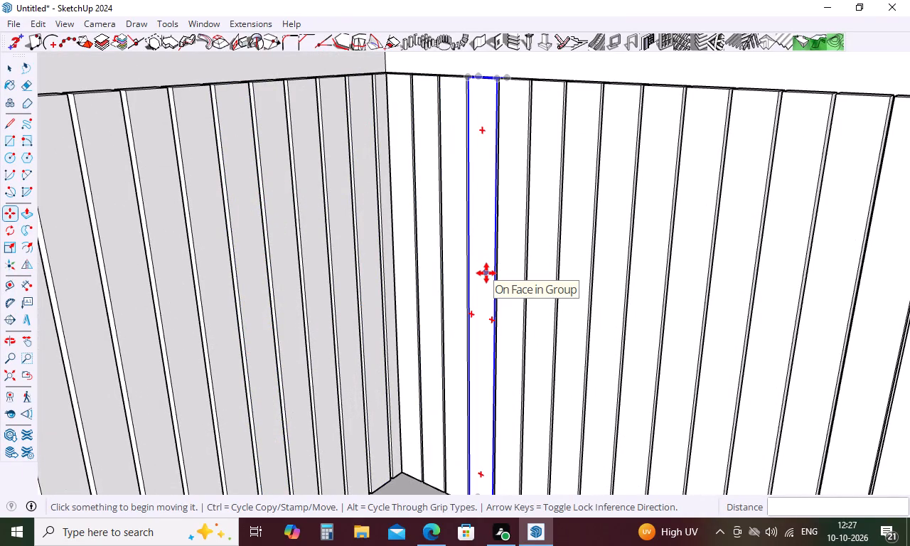
text(33)
key(slash)
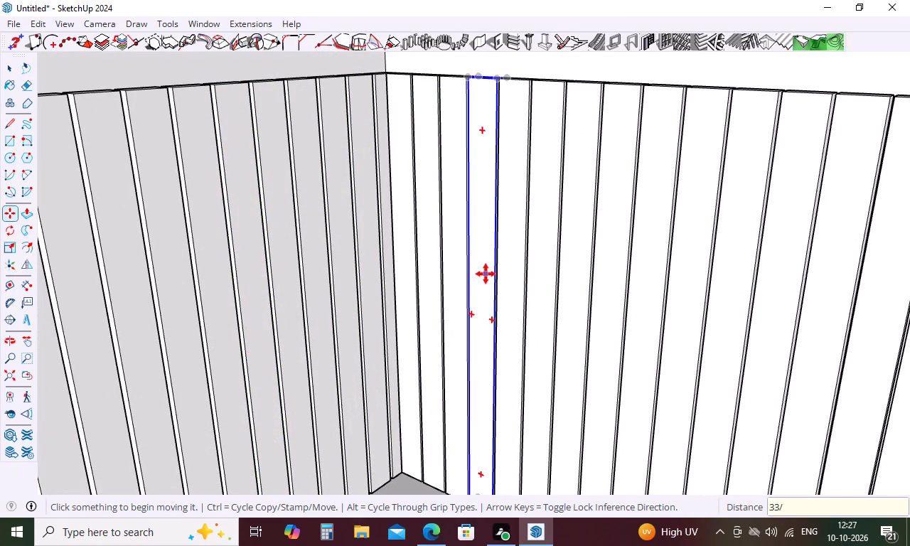
key(Return)
scroll(506, 239, down, 5)
key(space)
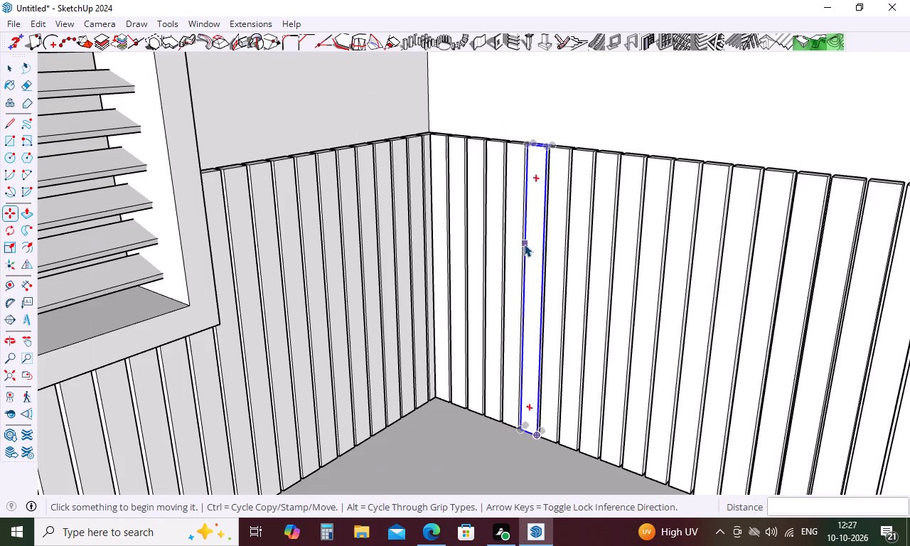
scroll(537, 230, down, 15)
middle_drag(533, 276, 488, 247)
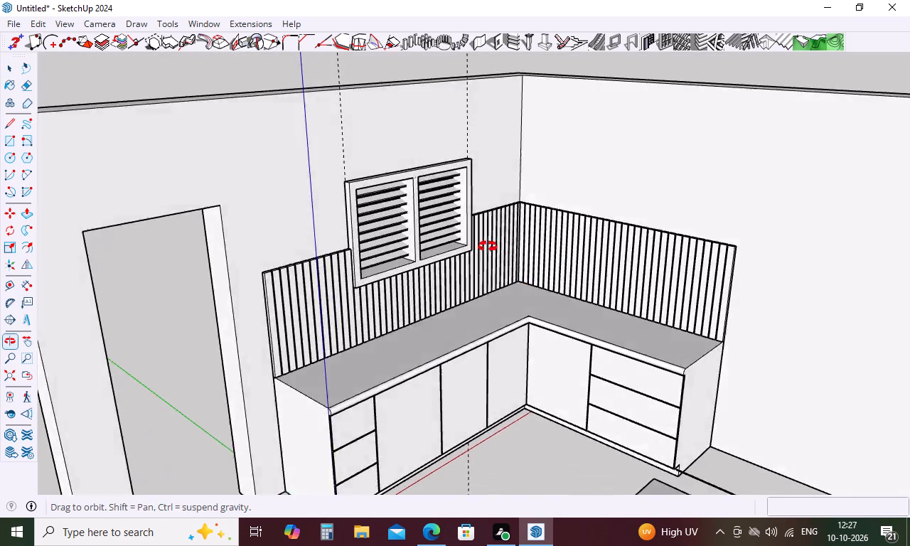
middle_drag(488, 247, 459, 205)
click(190, 398)
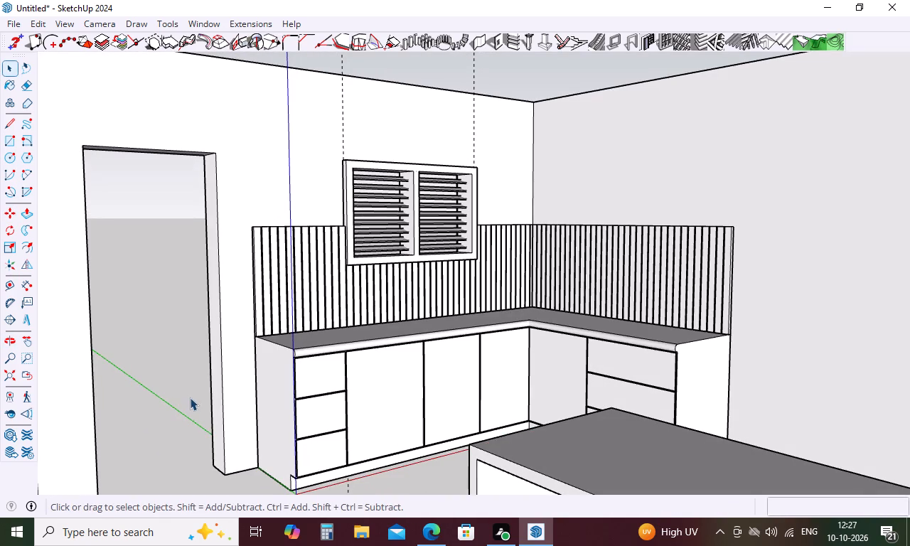
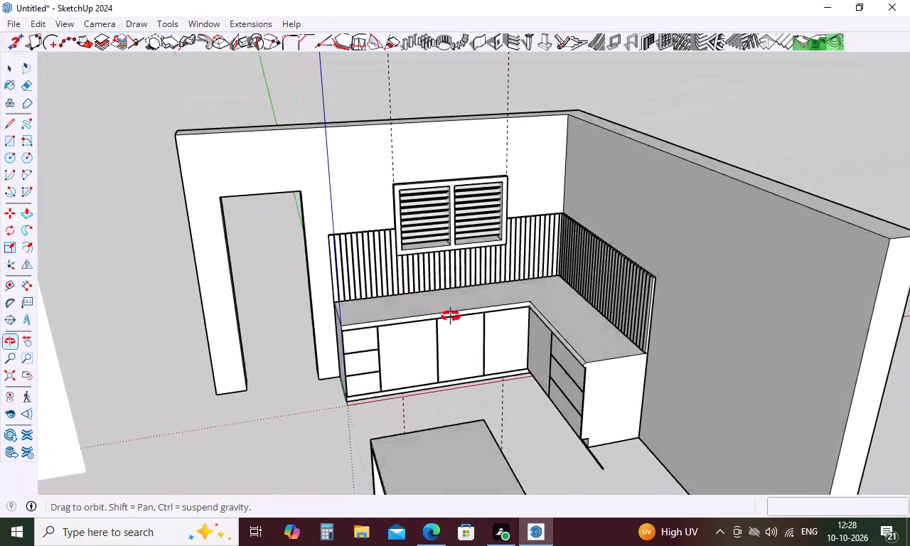
Delete the stray thin strip and its leftover end pieces extending past the plinth of the drawer cabinet.
scroll(694, 264, up, 5)
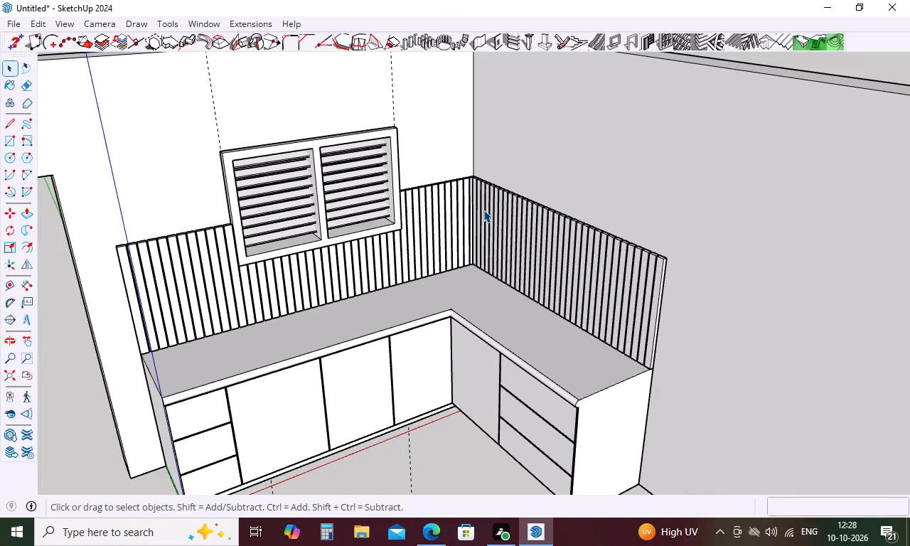
scroll(483, 209, up, 4)
scroll(483, 209, down, 10)
middle_drag(491, 244, 498, 206)
scroll(540, 365, up, 4)
middle_drag(557, 358, 552, 402)
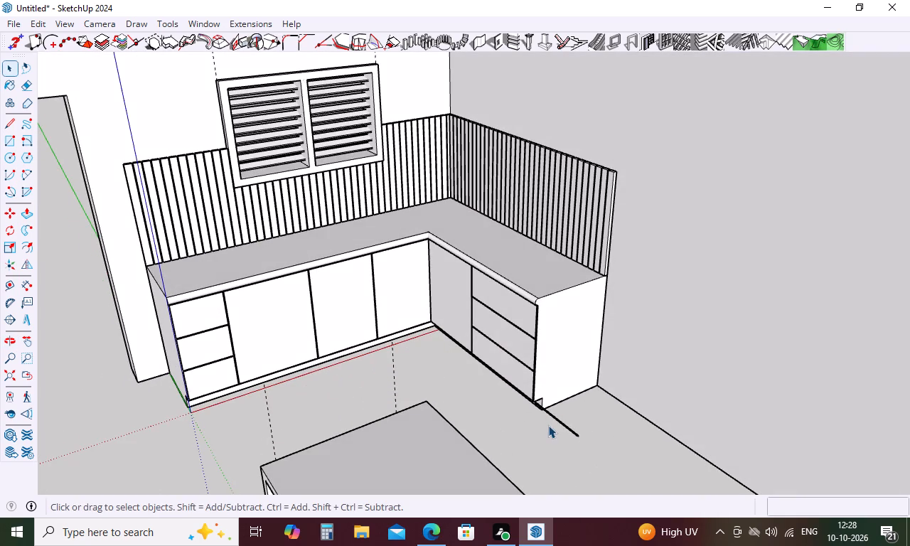
scroll(564, 417, up, 10)
middle_drag(561, 399, 755, 378)
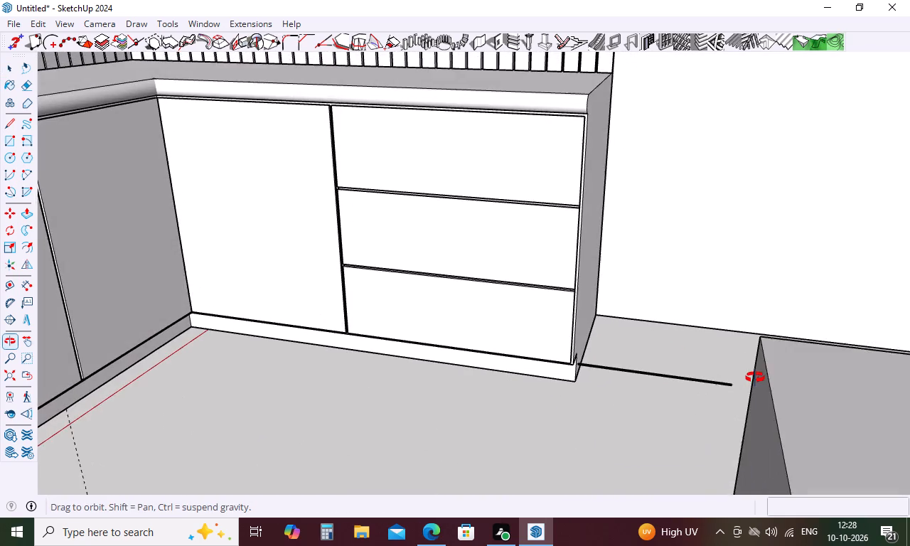
middle_drag(755, 378, 687, 418)
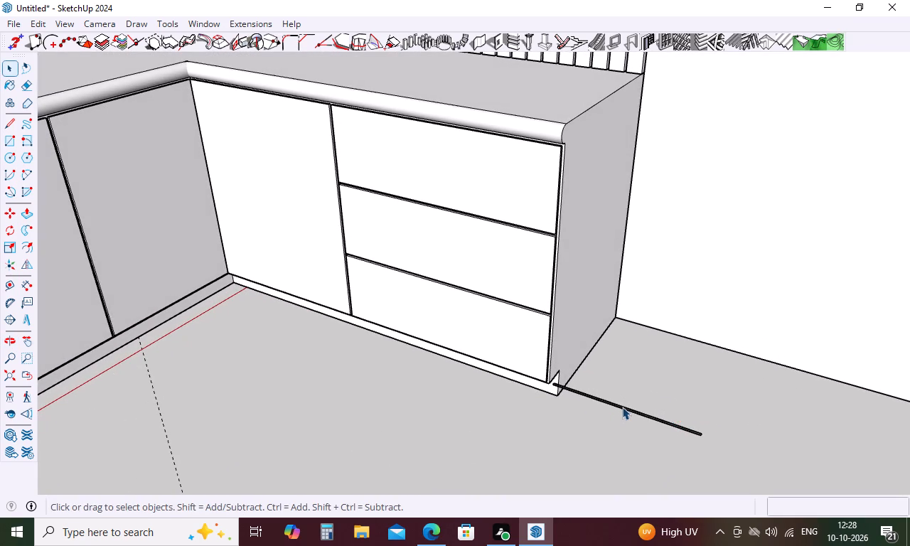
click(622, 407)
key(Delete)
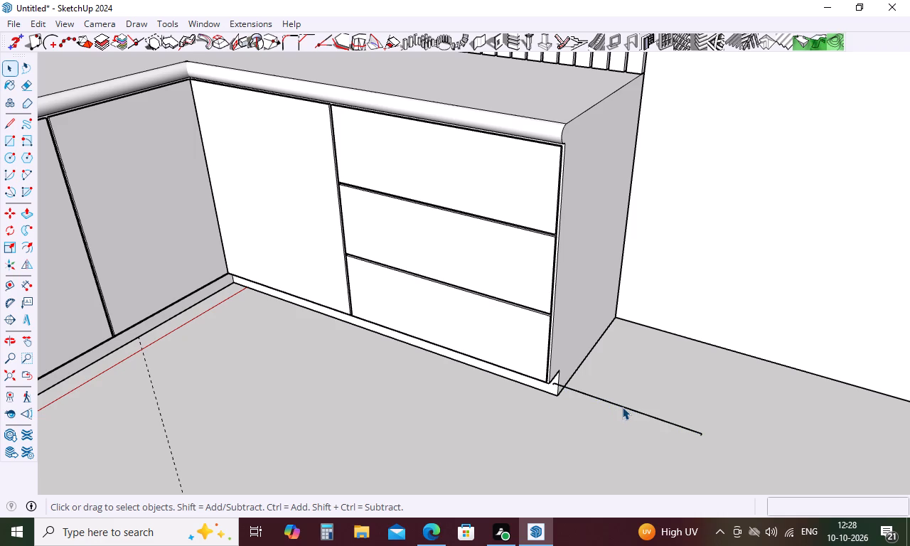
click(622, 407)
key(Delete)
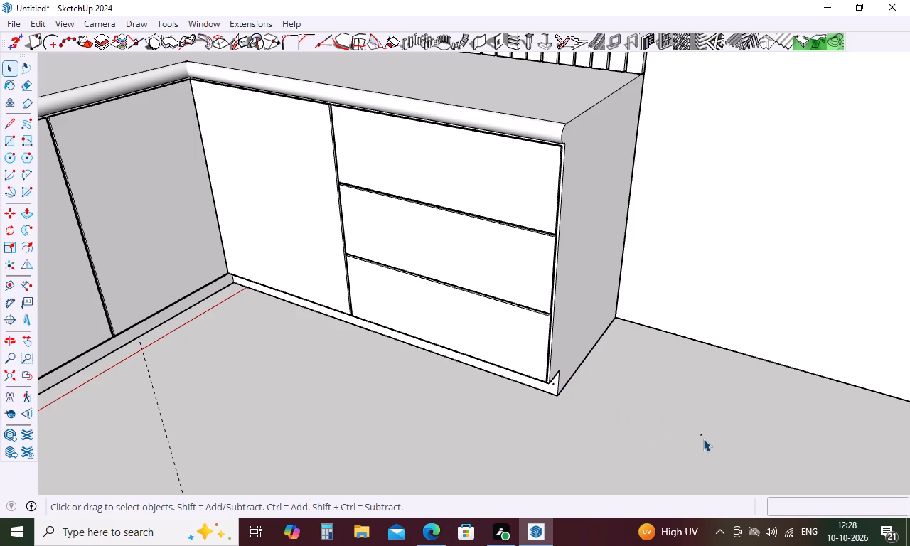
click(701, 434)
key(Delete)
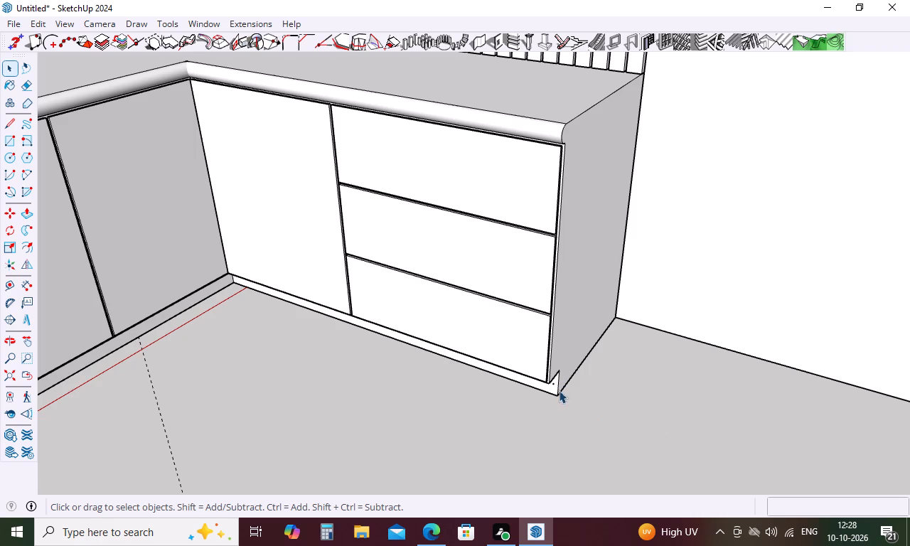
click(553, 383)
key(Delete)
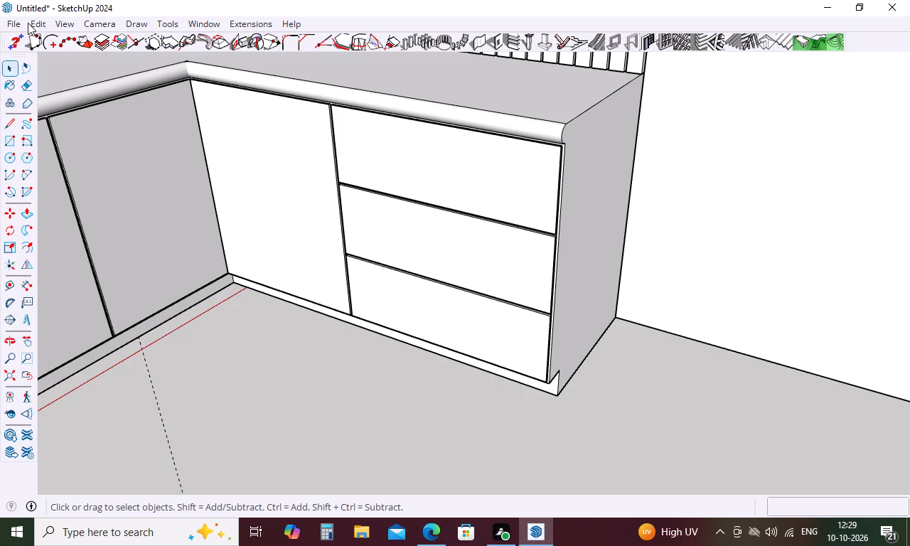
Unhide all the hidden cabinets along the adjoining wall.
click(34, 21)
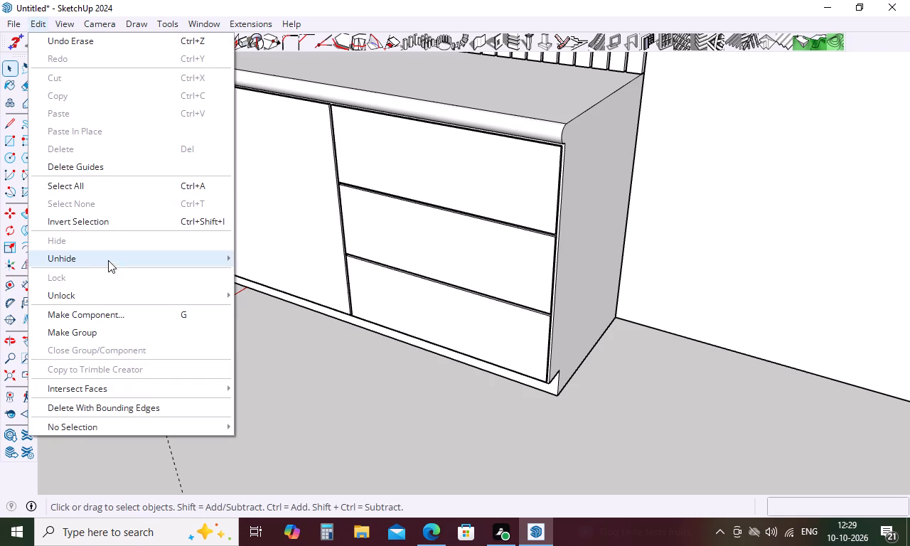
click(118, 257)
click(256, 294)
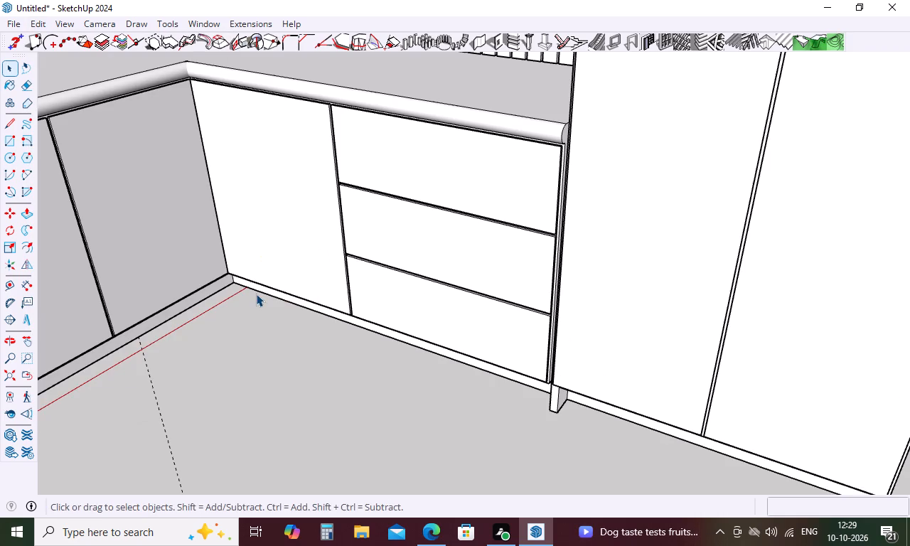
Examine the complete kitchen, with its tall and wall cabinets, slatted backsplash and island, alongside the reference image.
middle_drag(493, 336, 630, 137)
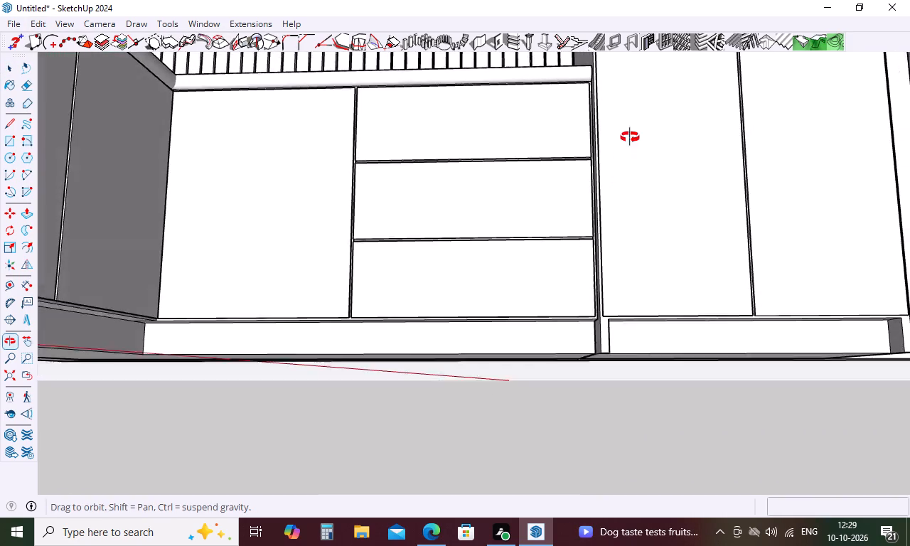
middle_drag(630, 137, 474, 210)
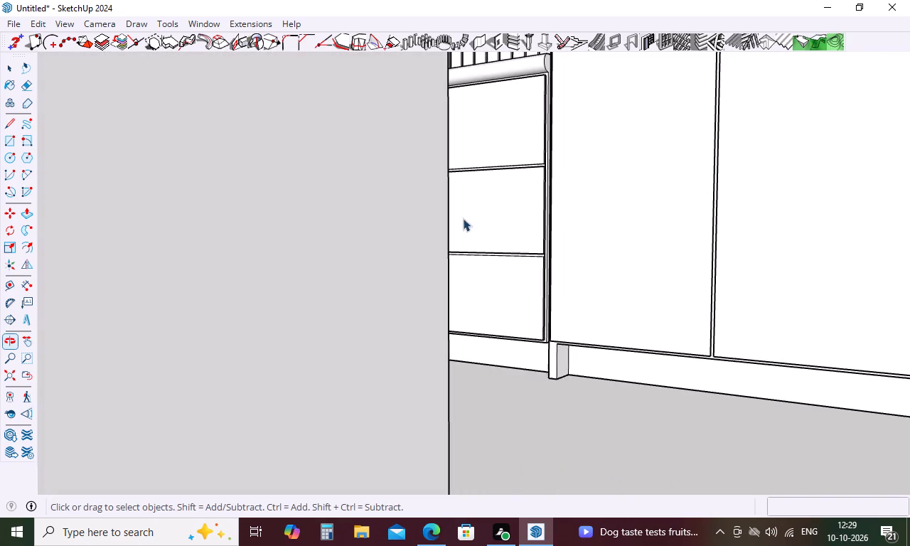
scroll(477, 210, down, 10)
middle_drag(550, 211, 488, 378)
scroll(495, 245, down, 5)
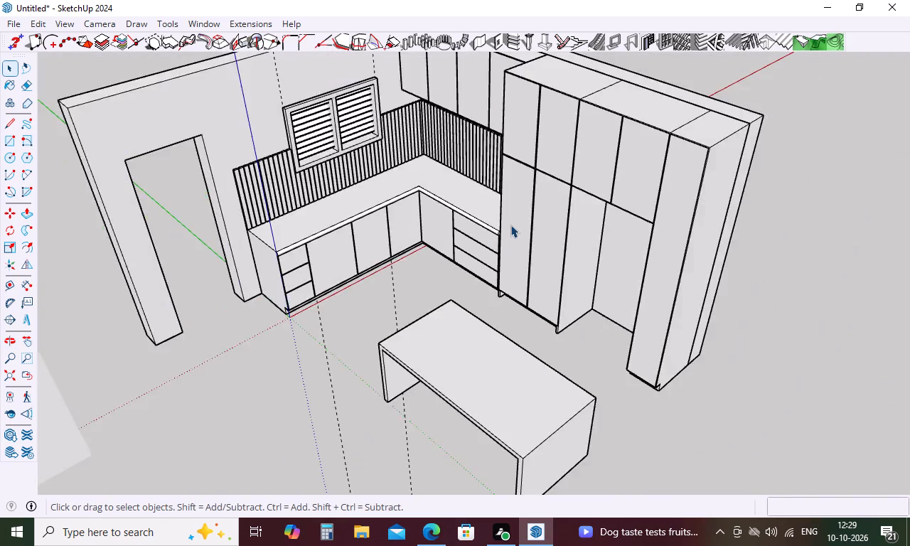
scroll(510, 225, down, 5)
middle_drag(426, 186, 439, 174)
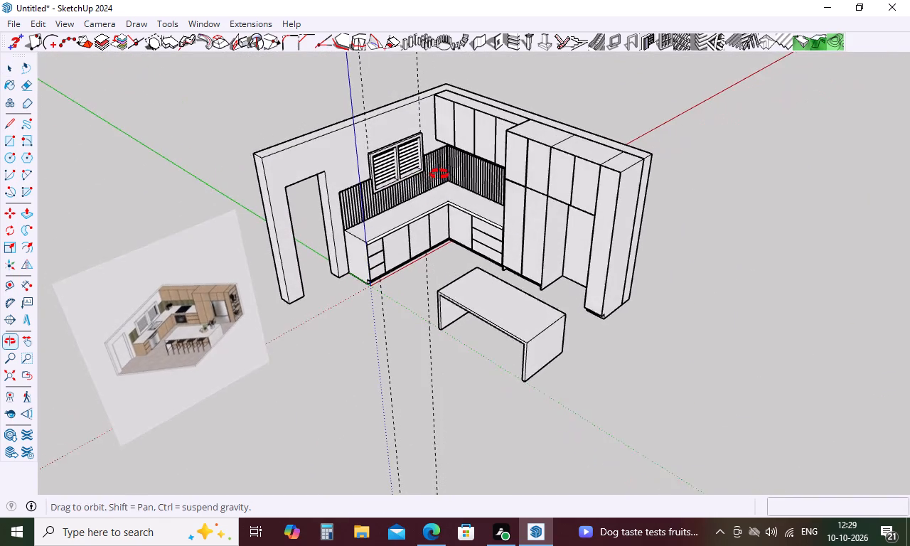
middle_drag(439, 174, 444, 166)
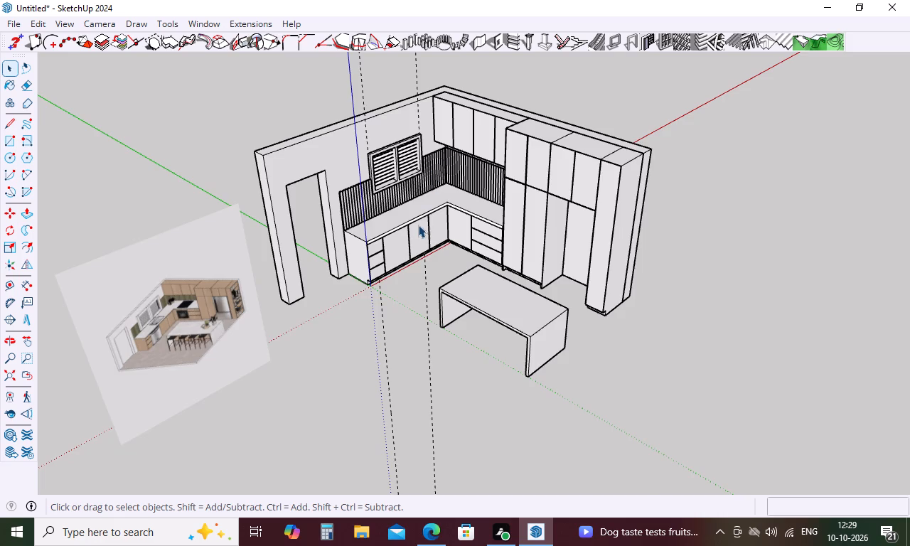
scroll(418, 225, up, 3)
middle_drag(417, 222, 394, 223)
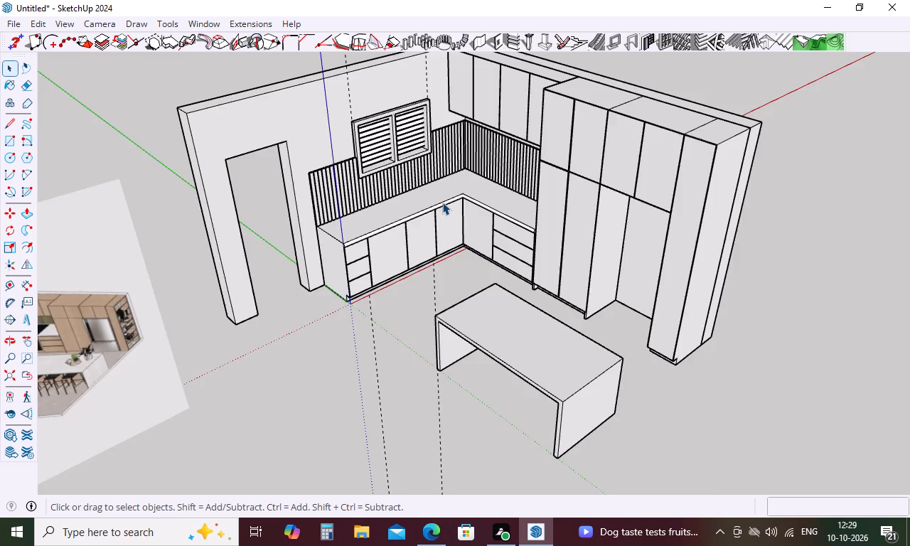
scroll(442, 202, down, 4)
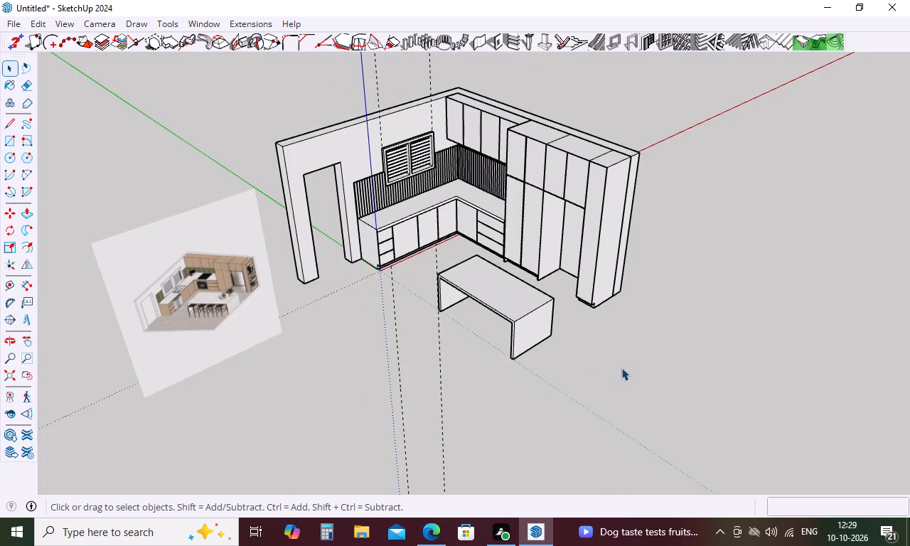
scroll(622, 365, up, 2)
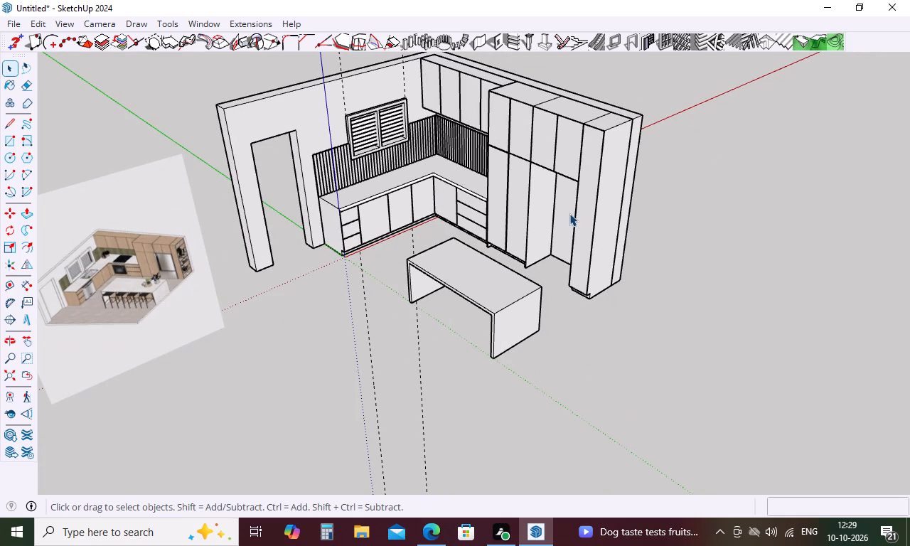
Search 3D Warehouse for "dining chairs".
click(198, 25)
click(234, 134)
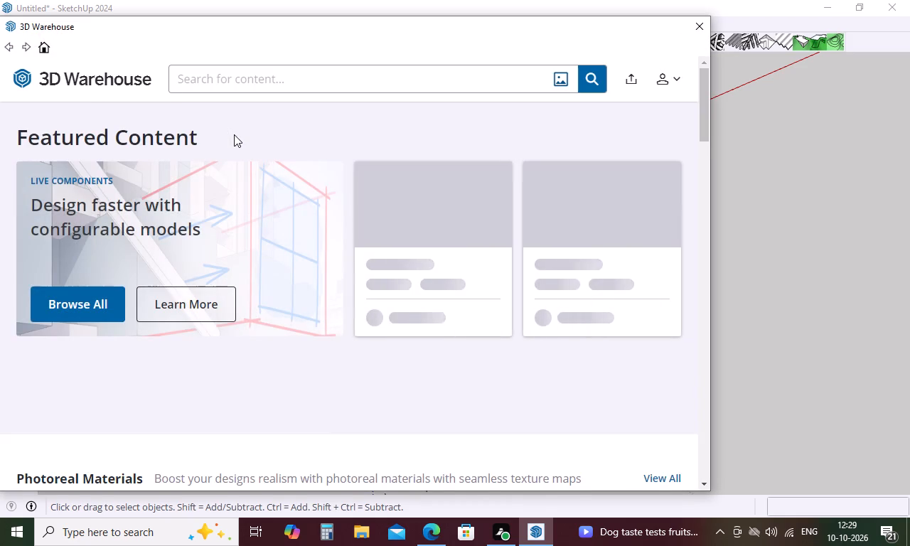
click(282, 80)
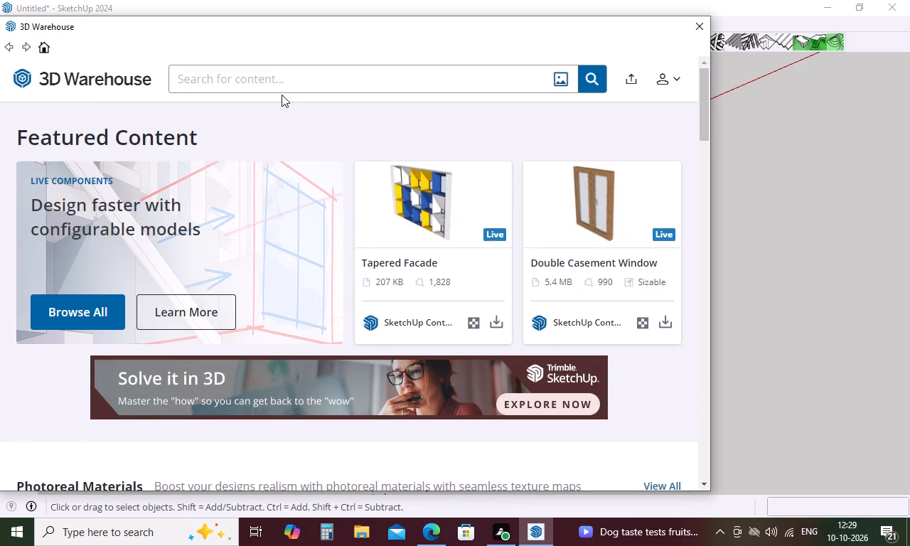
key(d)
key(i)
key(n)
text(ing chairs)
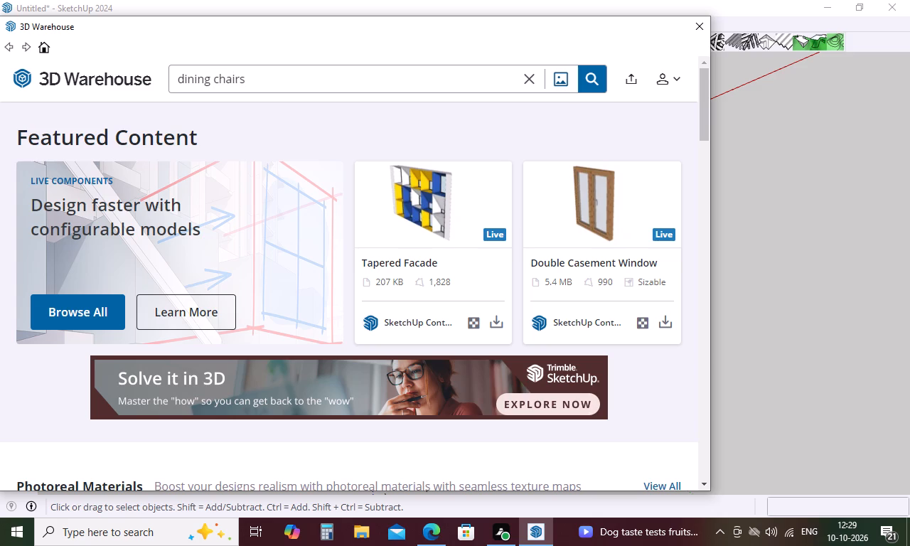
key(Return)
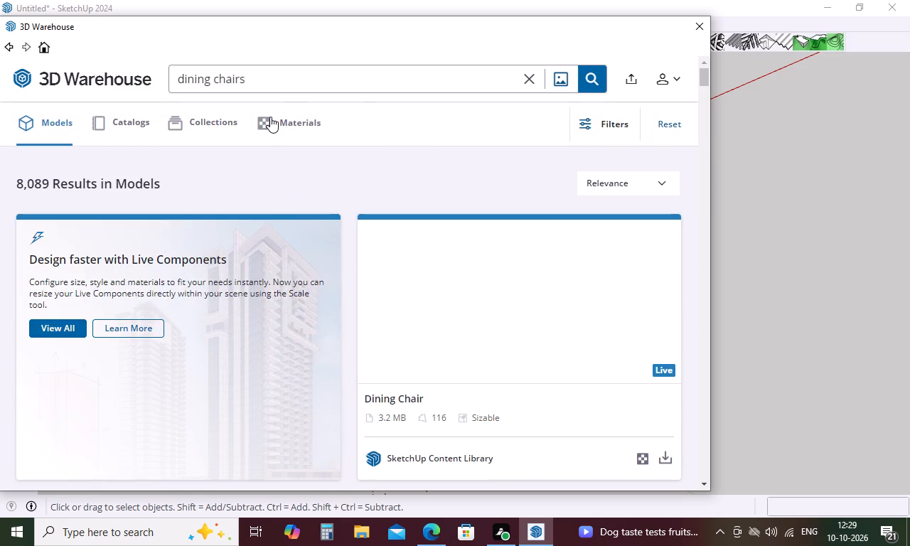
Load the 2.2 MB black dining chair with thin legs directly into the model and place it beside the island.
scroll(390, 282, down, 4)
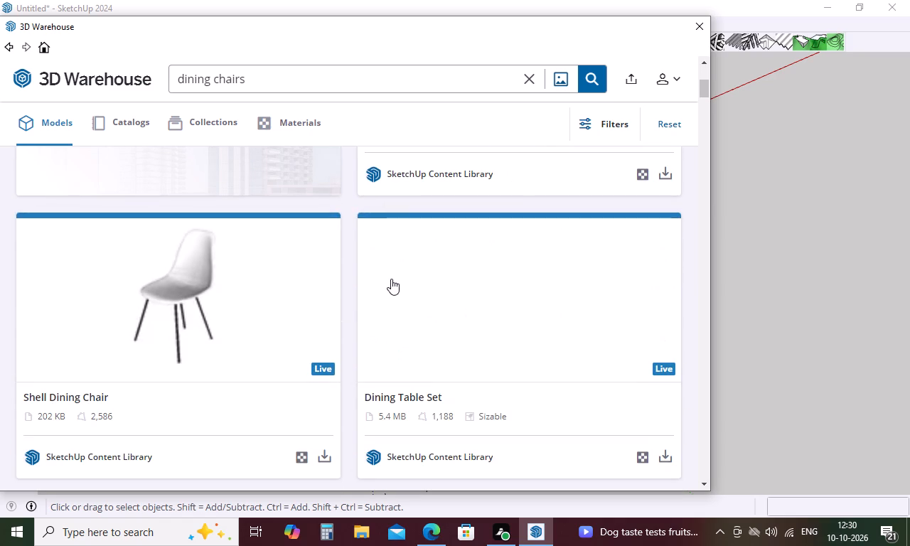
scroll(392, 278, down, 8)
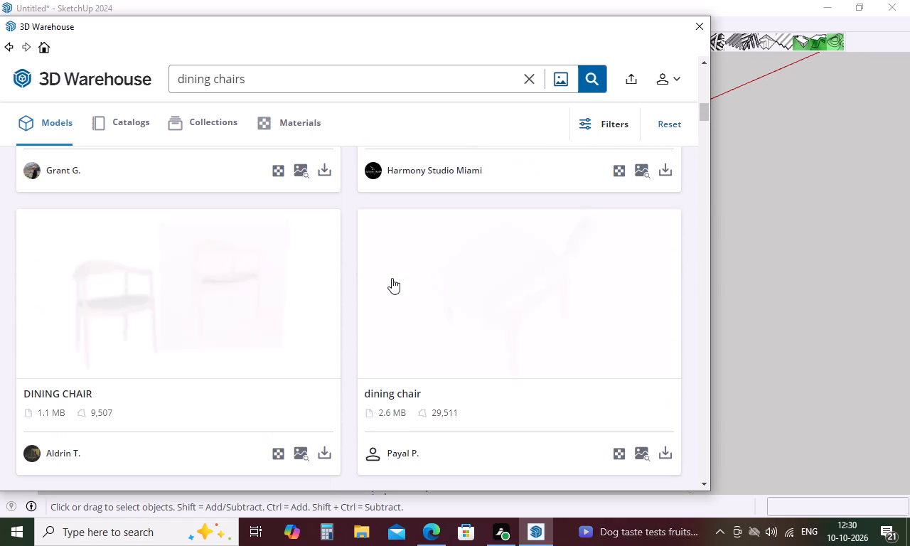
scroll(392, 278, down, 9)
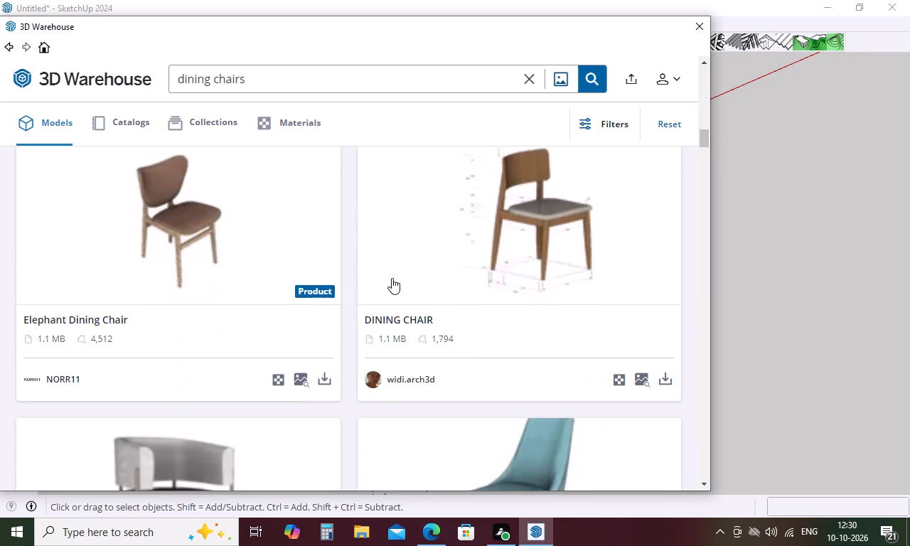
scroll(392, 278, down, 8)
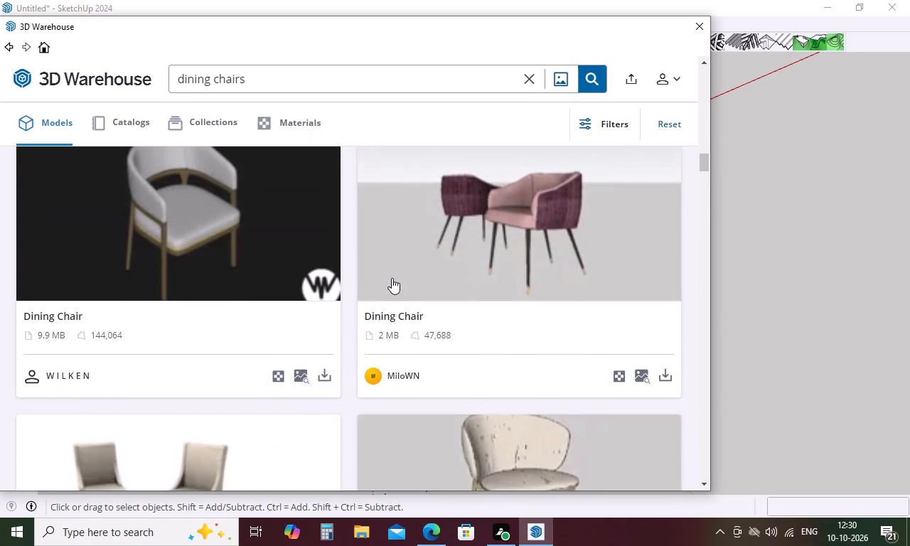
scroll(392, 278, down, 7)
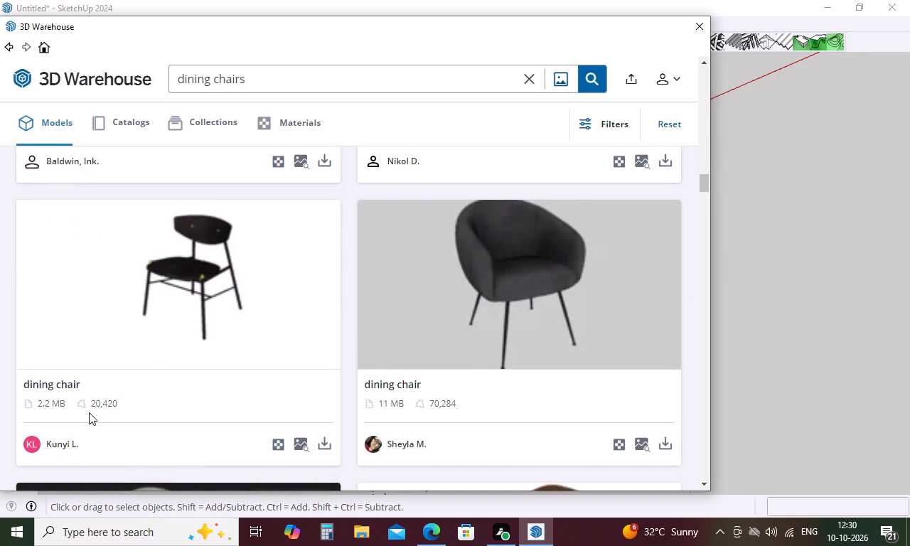
click(321, 439)
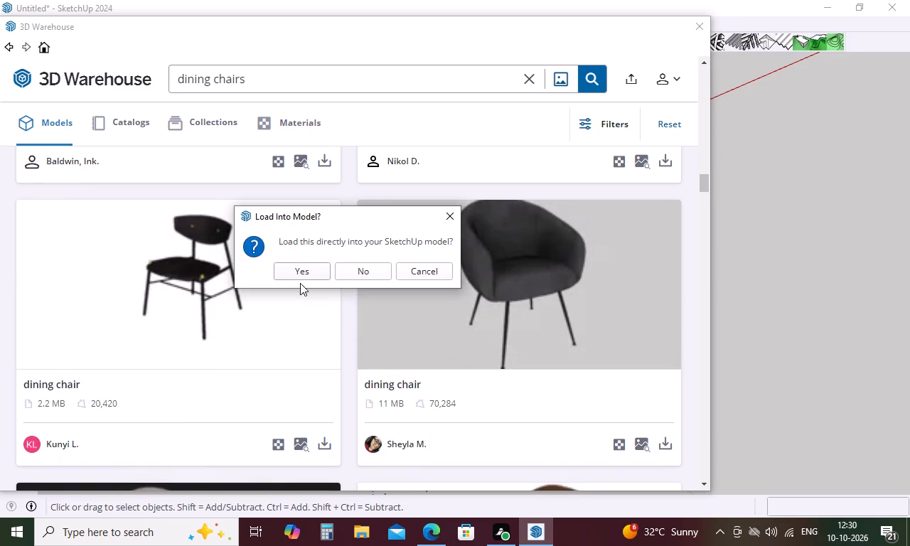
click(296, 268)
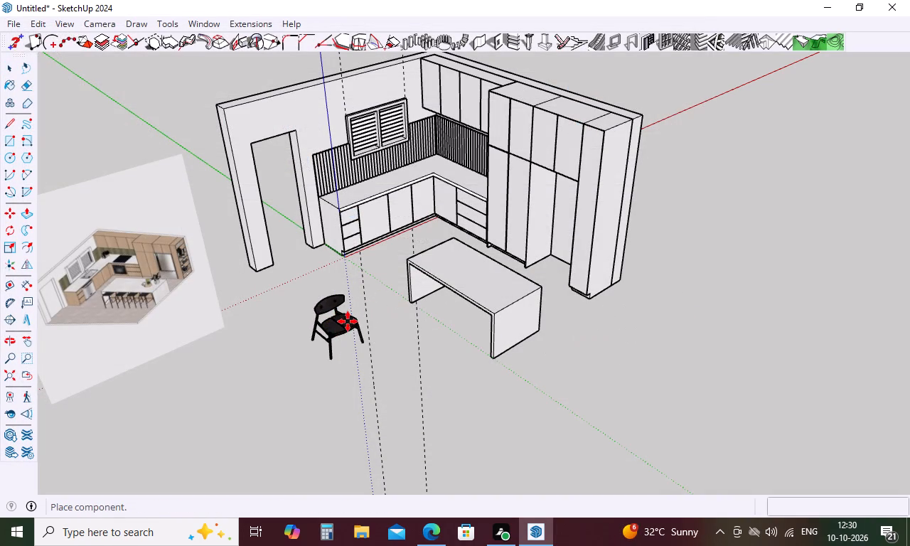
click(348, 321)
key(space)
Scale the placed chair narrower along the red axis, keeping its height at factor 1.00.
middle_drag(425, 313, 334, 331)
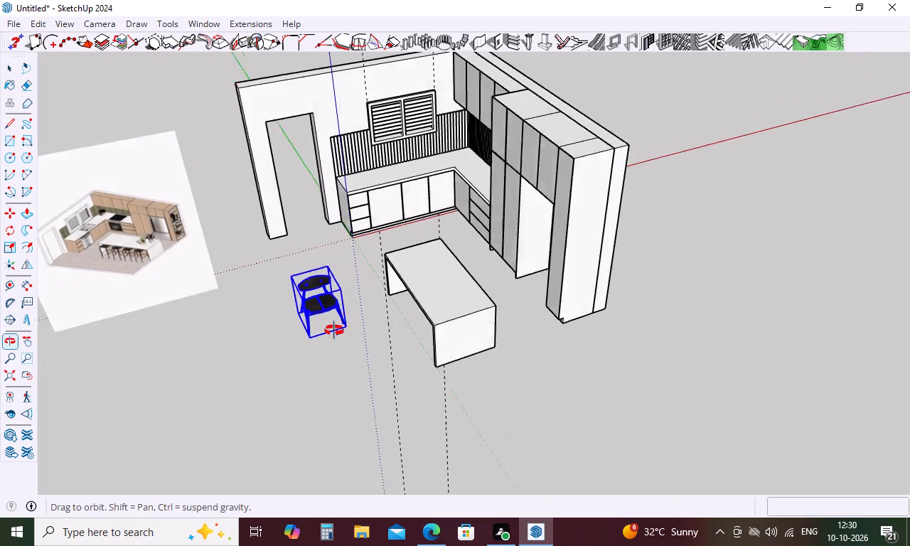
middle_drag(334, 331, 333, 331)
scroll(333, 306, up, 4)
key(s)
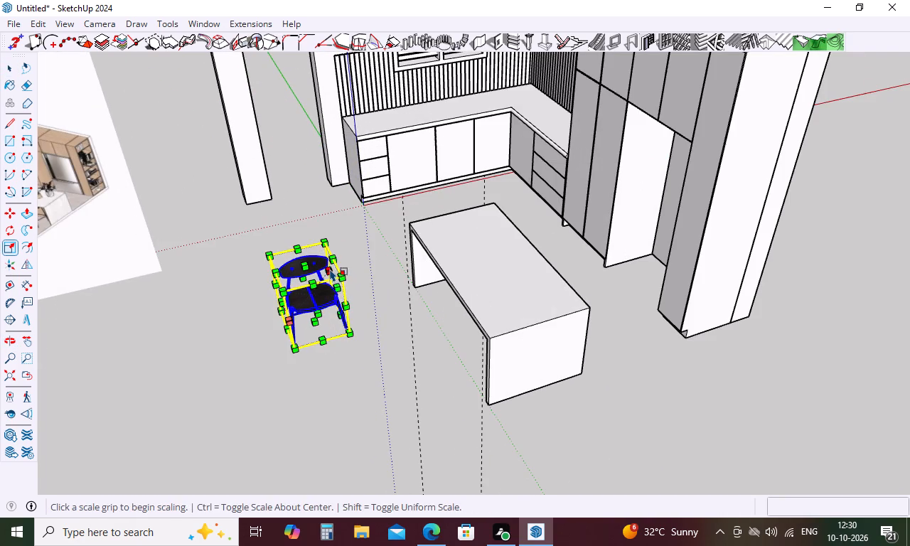
scroll(330, 269, up, 13)
click(338, 250)
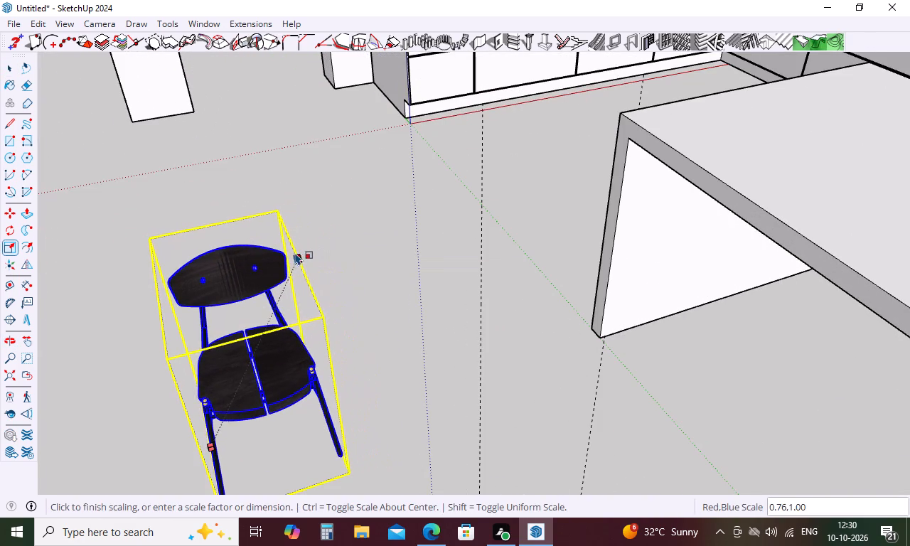
click(289, 254)
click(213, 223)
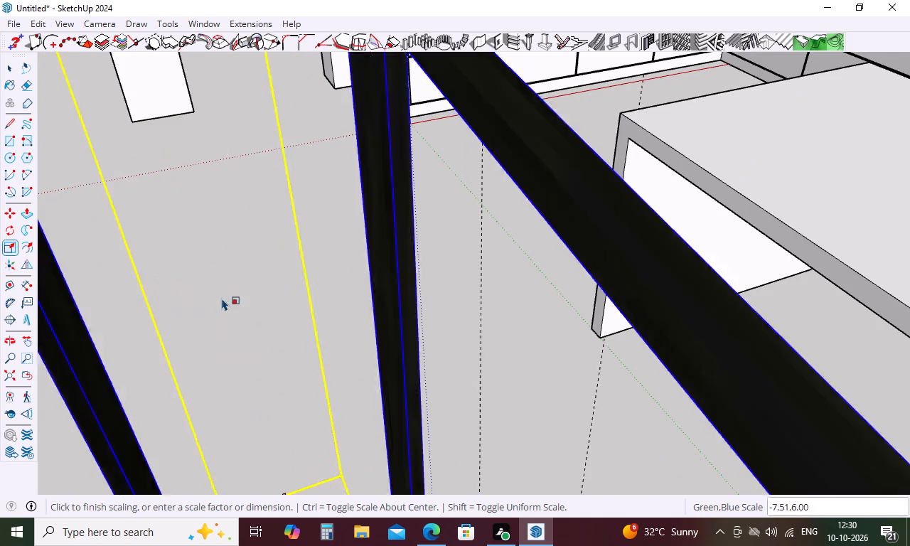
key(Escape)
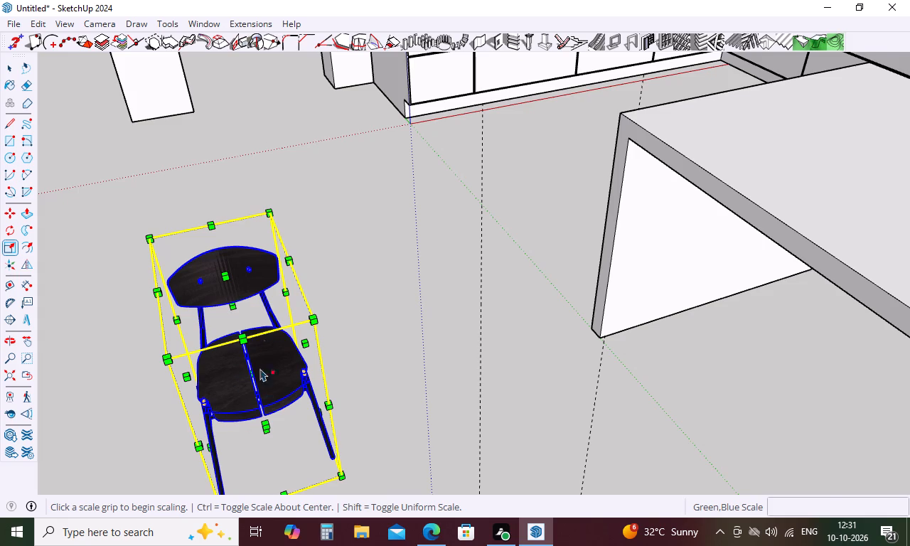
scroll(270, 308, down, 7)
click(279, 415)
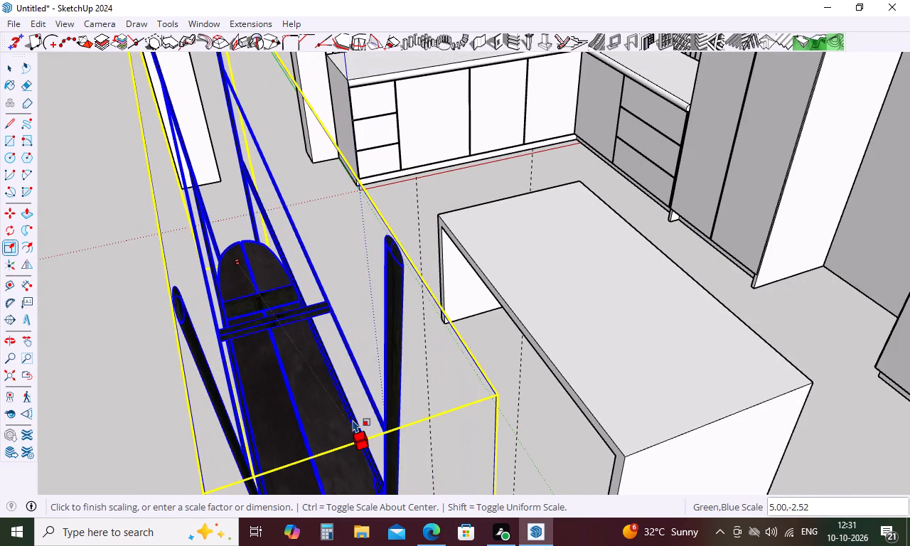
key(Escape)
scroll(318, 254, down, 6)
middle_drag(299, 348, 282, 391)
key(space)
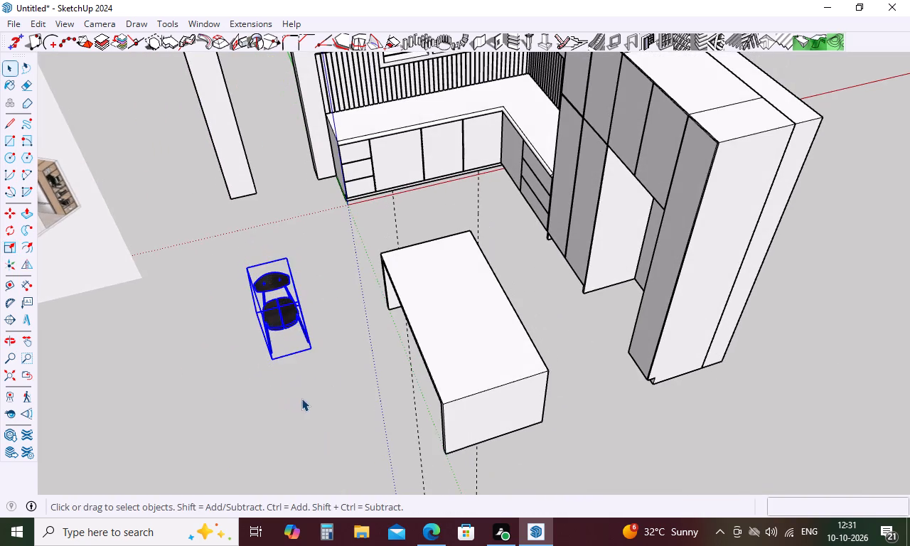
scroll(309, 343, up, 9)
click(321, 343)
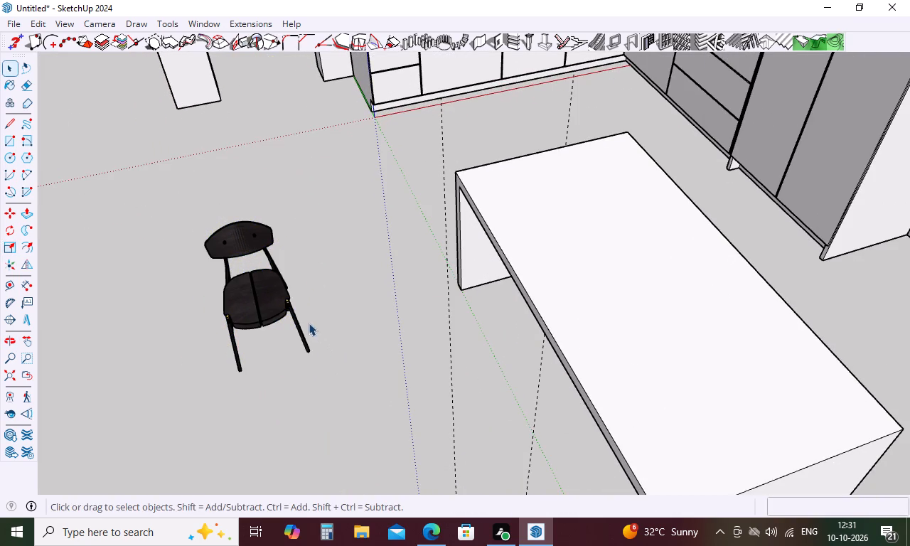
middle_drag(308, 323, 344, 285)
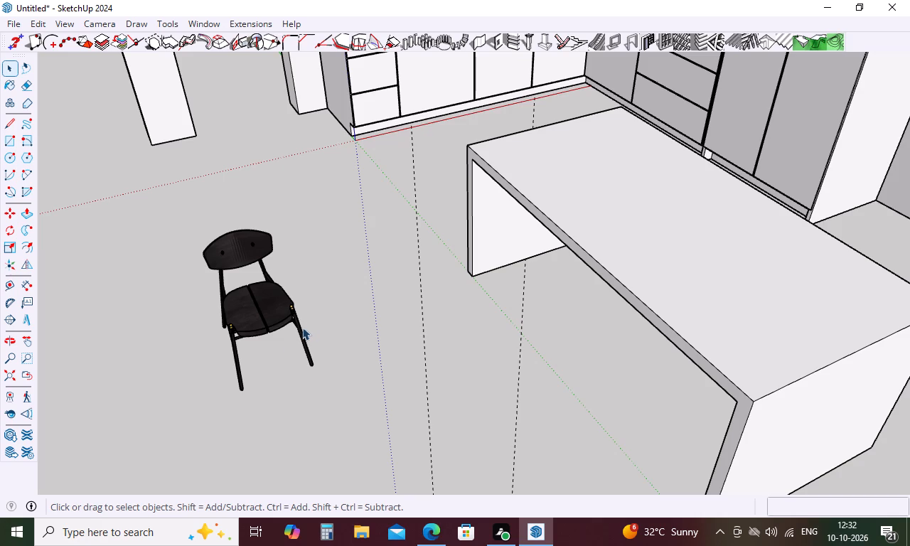
Rotate the chair 90° about its front leg on the floor plane so its seat faces the island.
scroll(404, 267, down, 3)
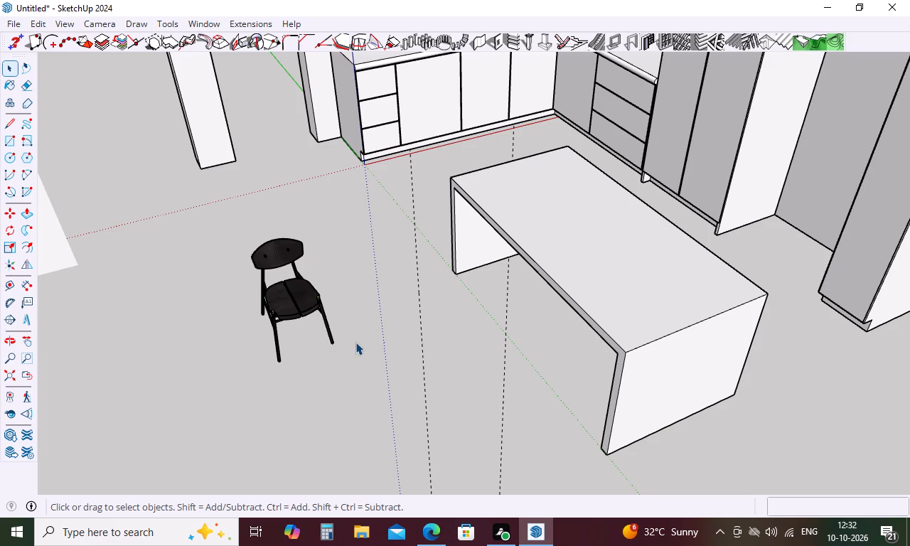
key(q)
click(277, 358)
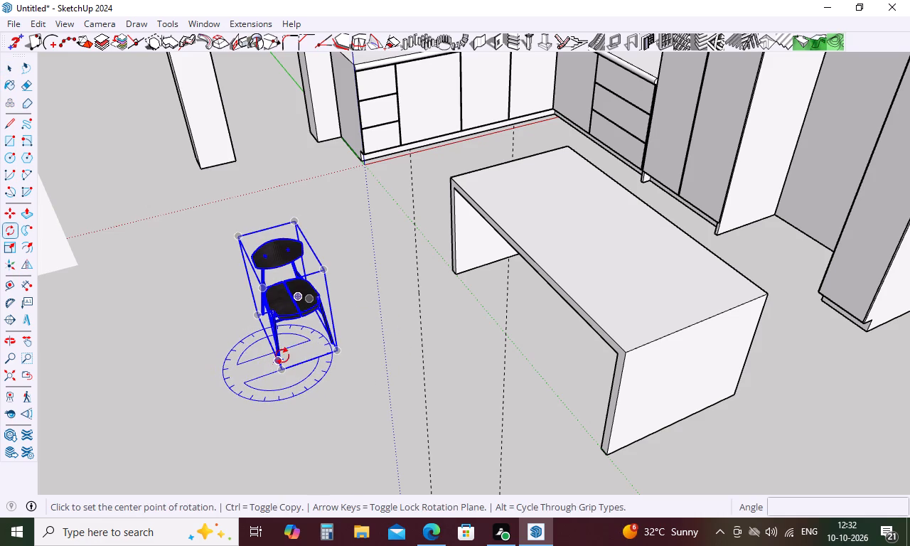
click(326, 344)
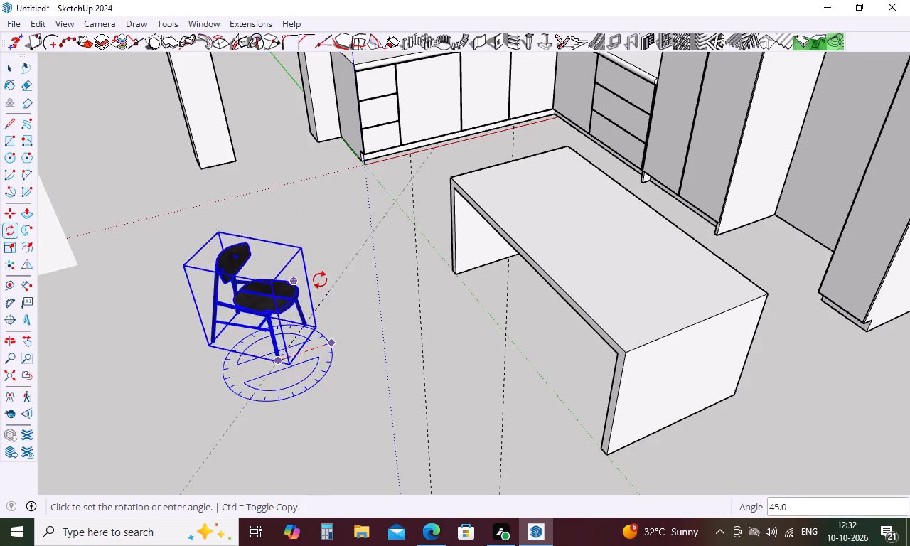
click(220, 241)
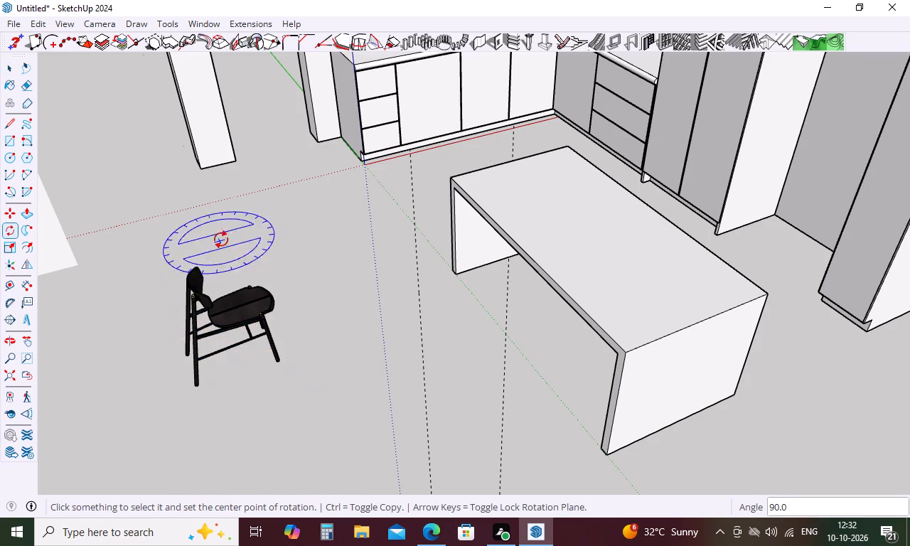
key(space)
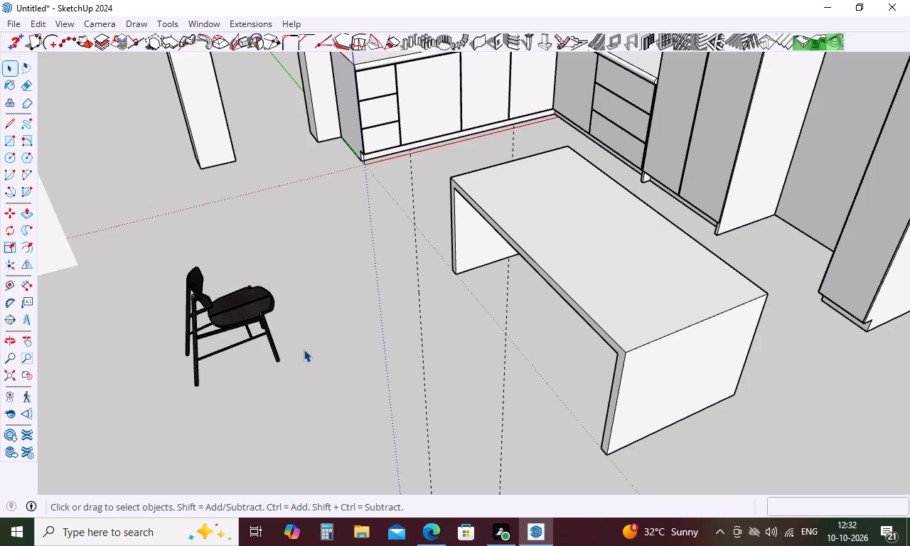
key(space)
Move the chair to the island's long side, with its seat partly tucked under the countertop near the cabinet end.
text(m)
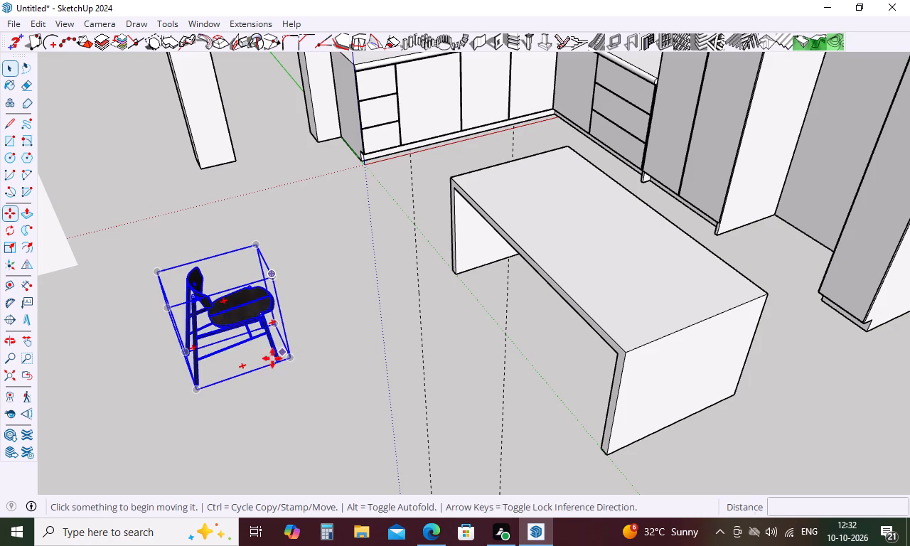
click(276, 348)
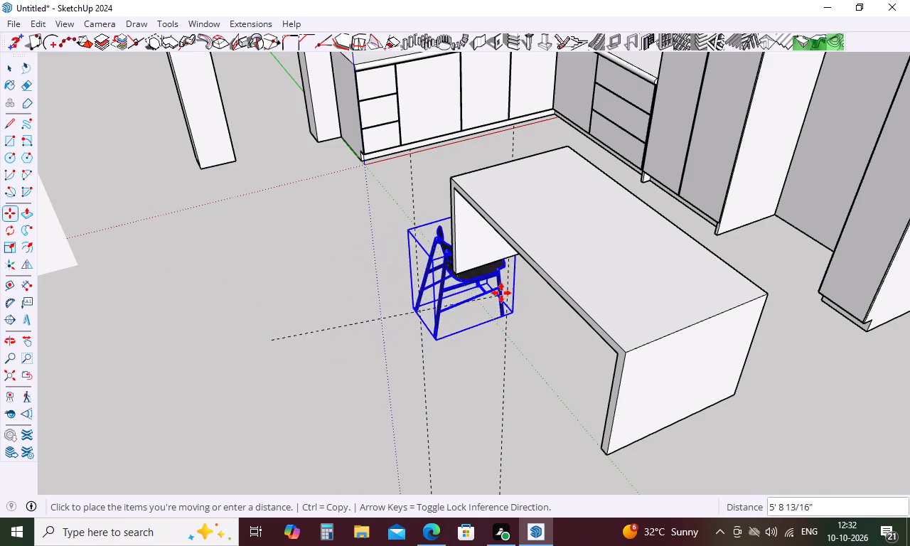
click(543, 342)
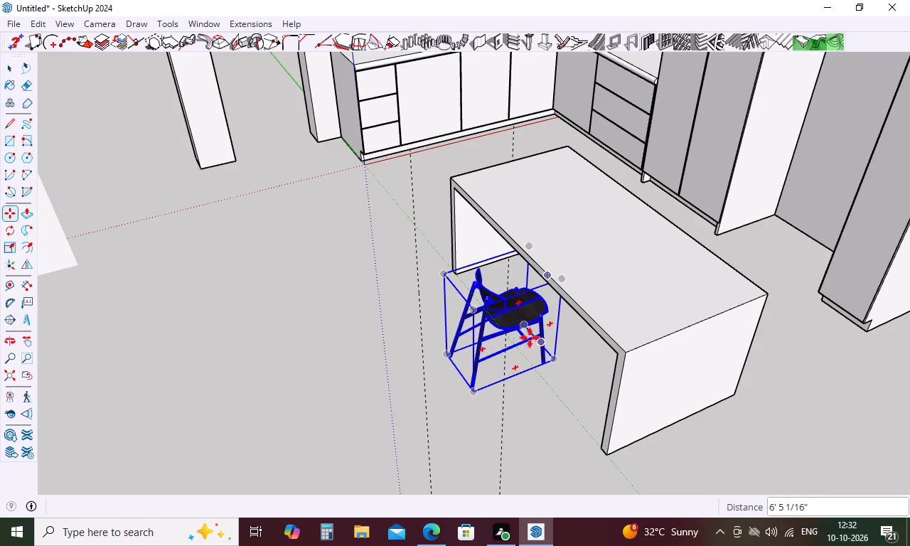
click(479, 287)
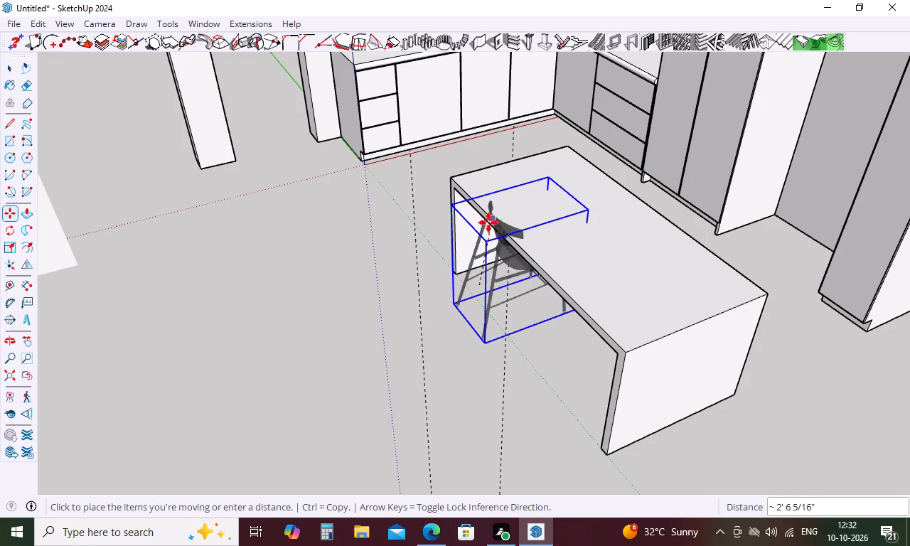
click(481, 223)
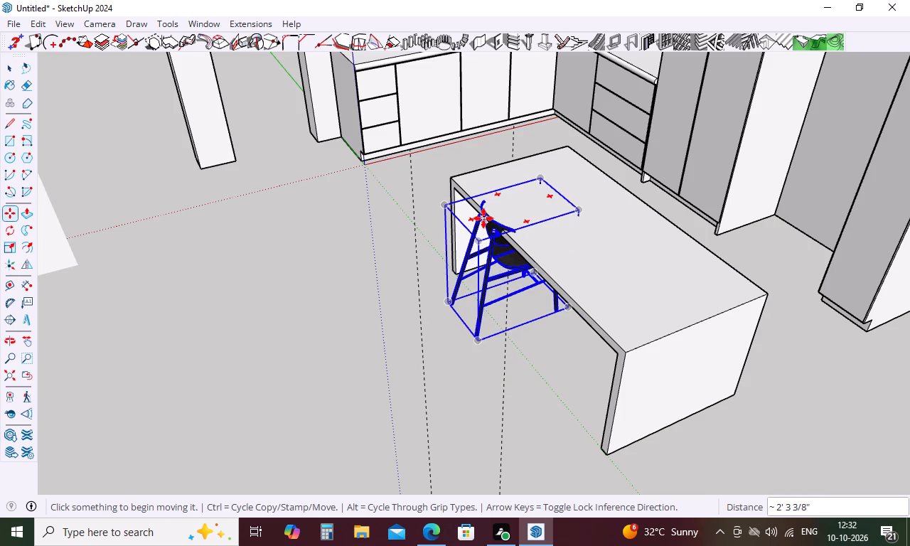
click(486, 217)
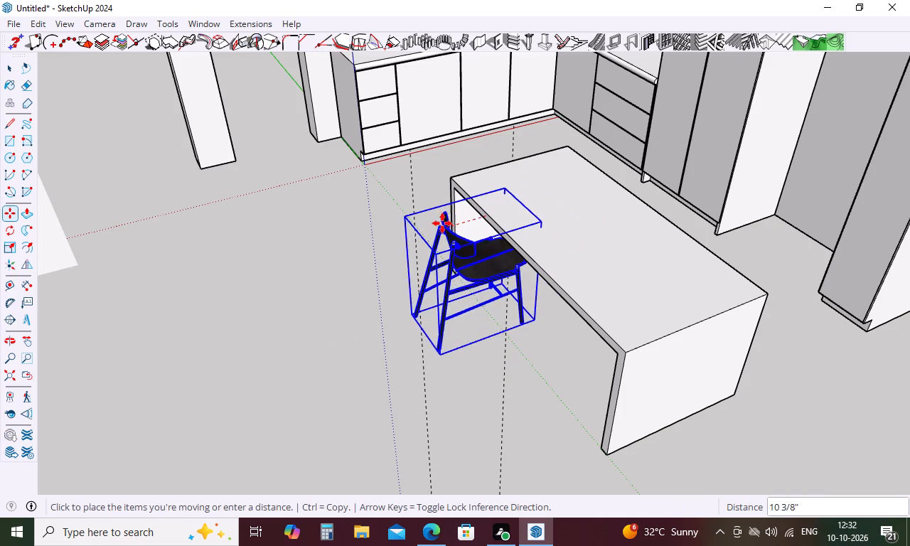
click(435, 215)
middle_drag(493, 317, 436, 328)
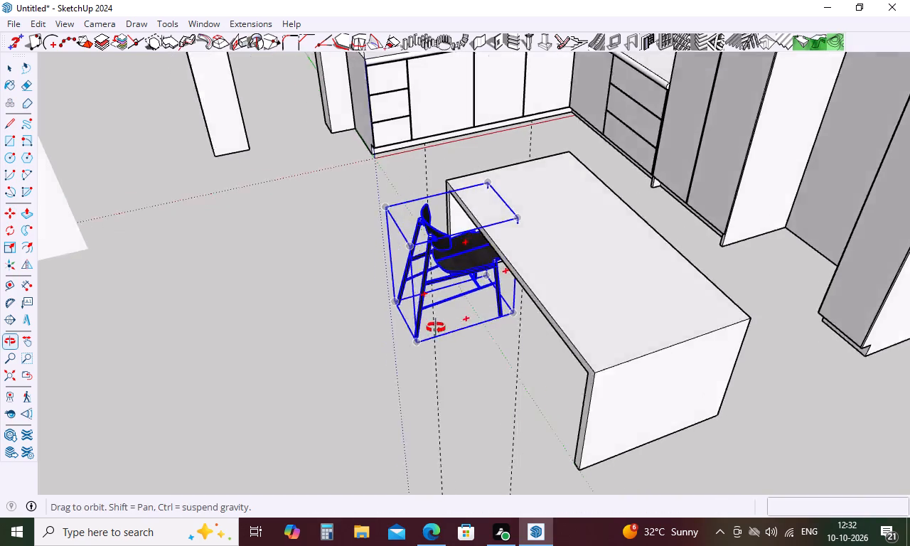
middle_drag(436, 328, 331, 360)
key(space)
Scale the chair at the island slightly larger along its red axis and smaller along its green axis.
scroll(382, 262, down, 4)
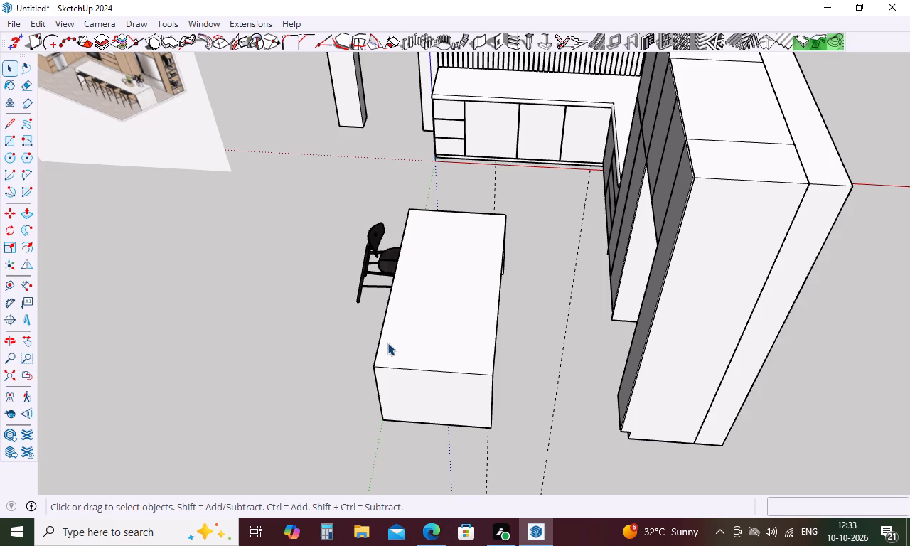
scroll(393, 321, down, 4)
middle_drag(434, 265, 621, 216)
scroll(414, 302, up, 5)
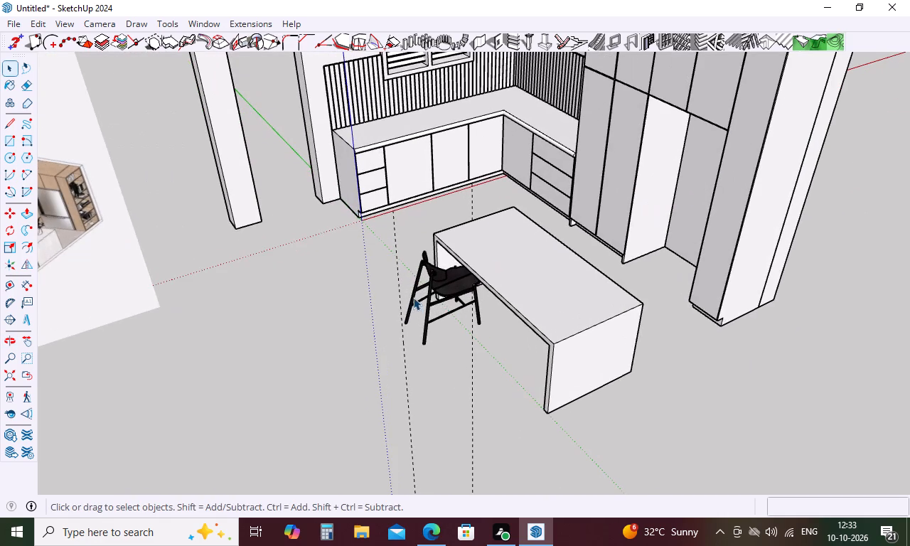
click(439, 287)
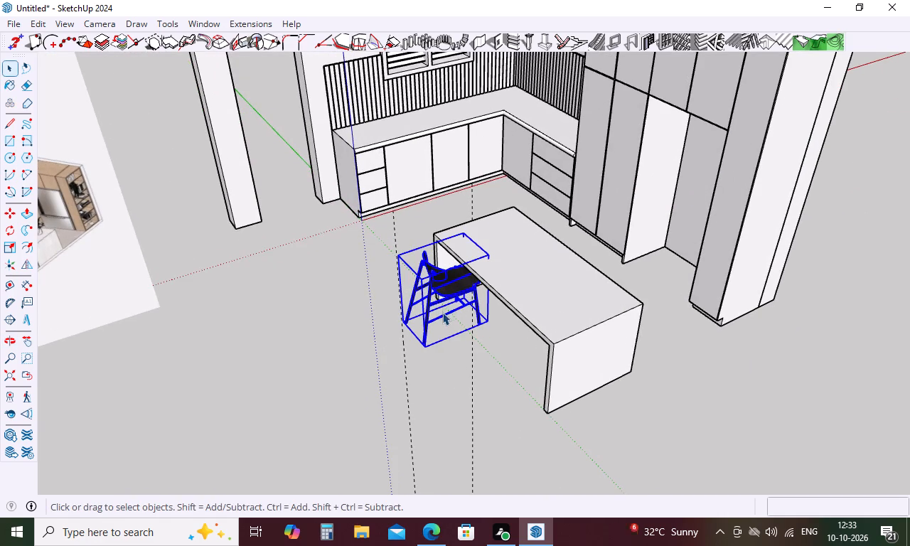
key(s)
click(461, 266)
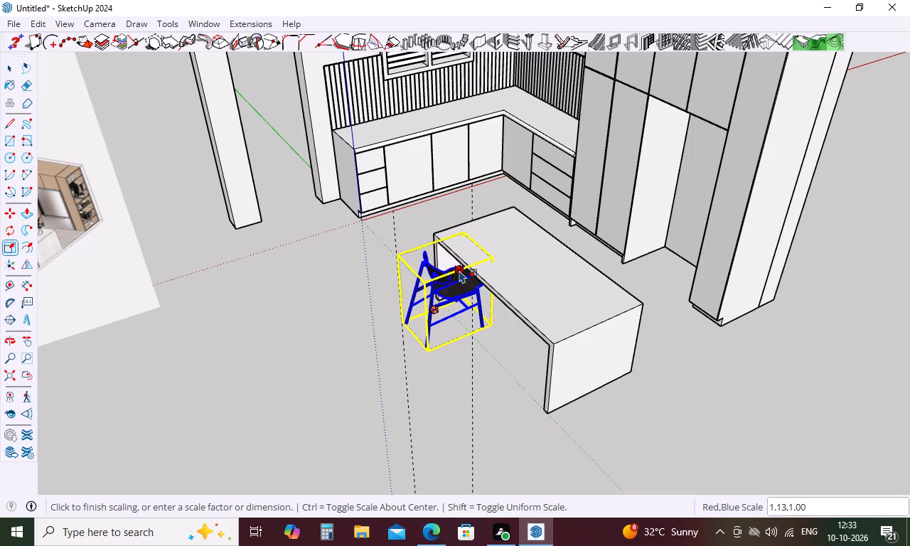
click(459, 270)
click(429, 318)
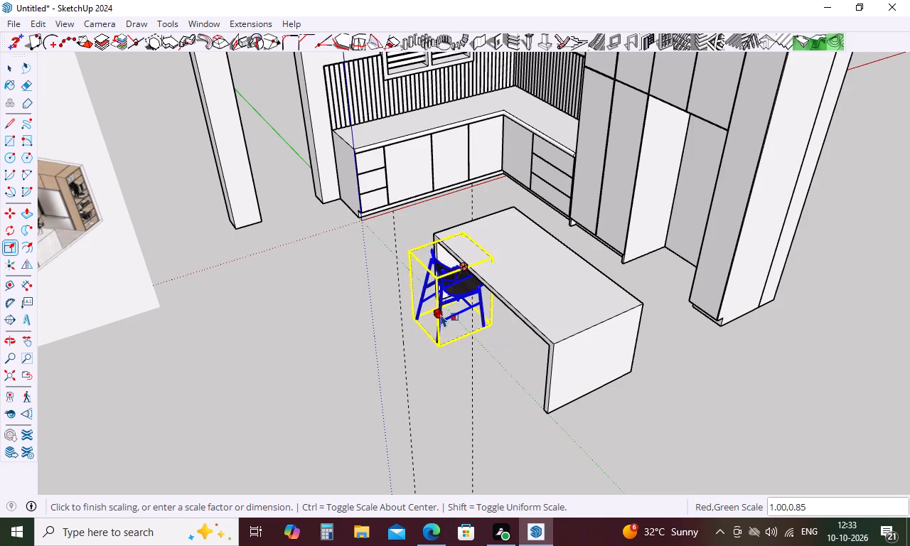
click(449, 310)
Scale the chair at the island to a red factor of 0.73, keeping green at 1.00.
middle_drag(456, 316, 466, 328)
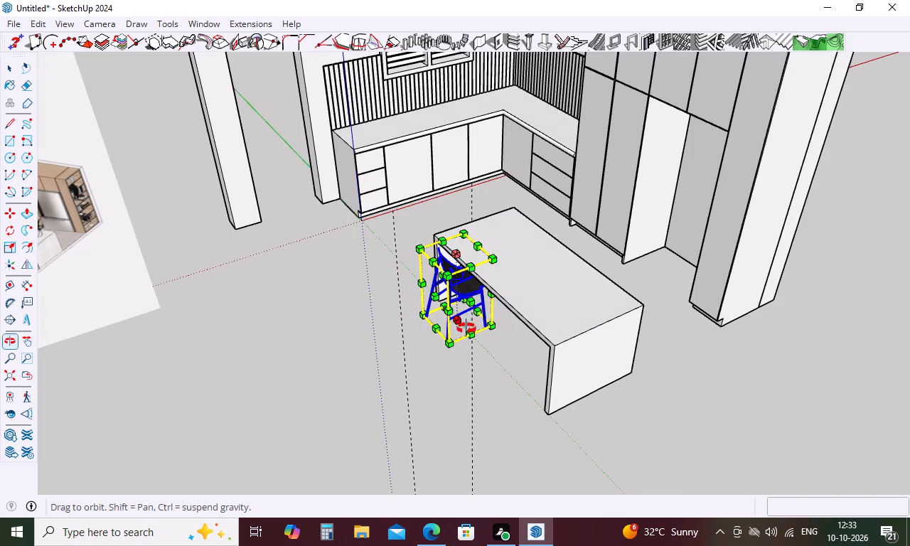
middle_drag(466, 328, 650, 341)
click(584, 306)
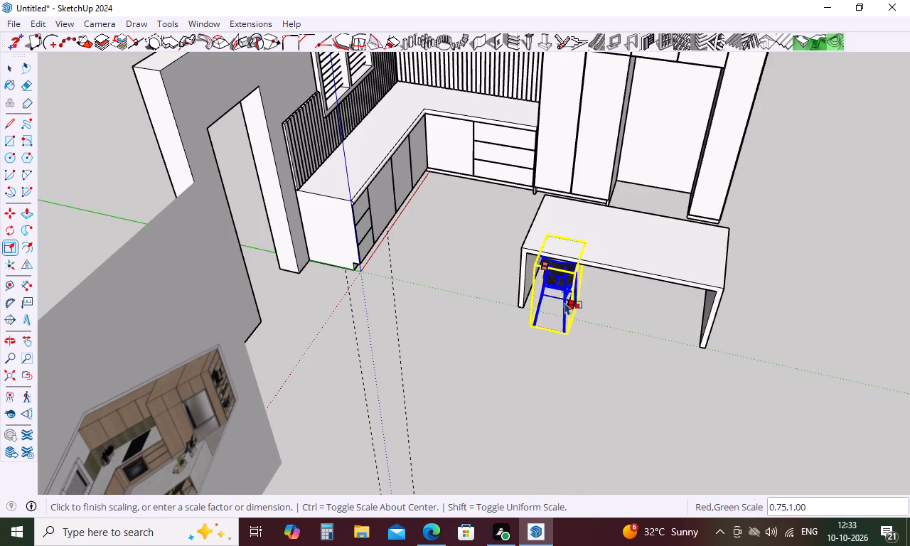
click(570, 304)
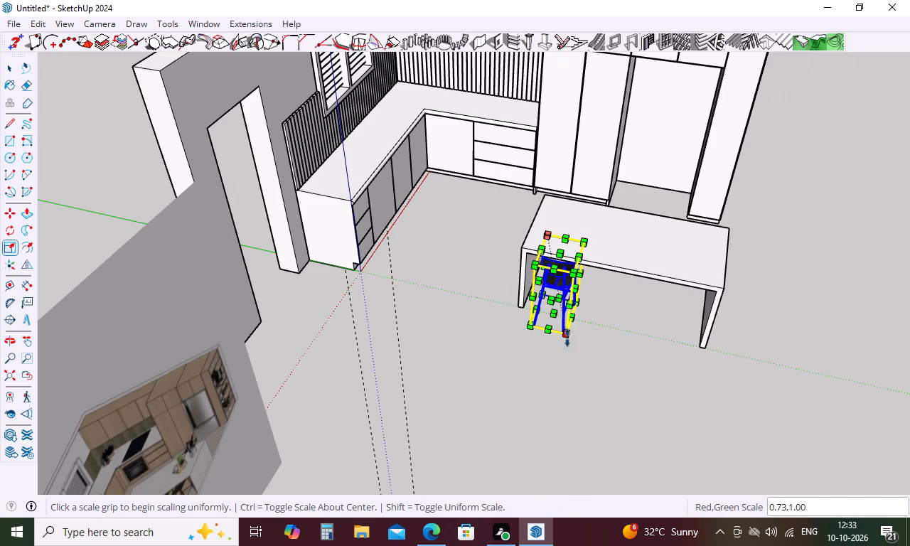
key(space)
Nudge the chair slightly along the island toward the end nearest the base cabinets.
key(m)
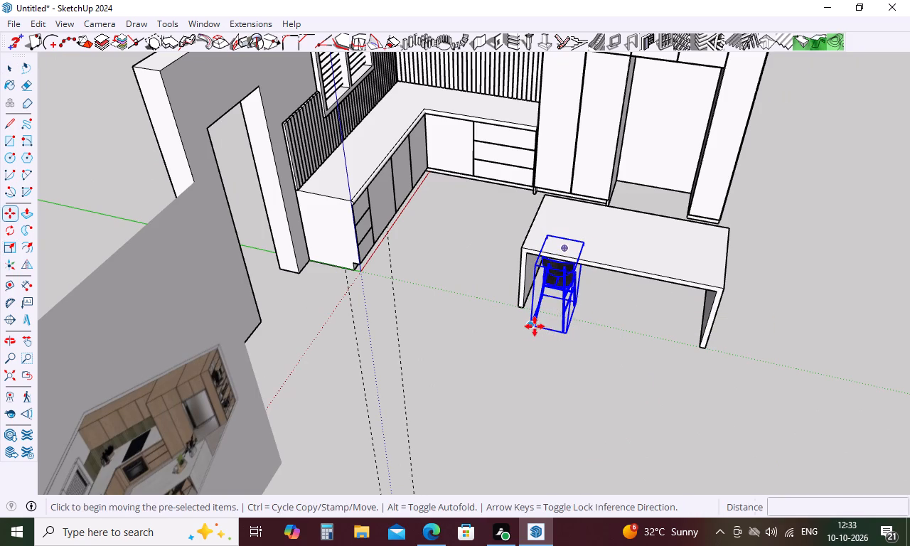
click(535, 326)
click(523, 322)
middle_drag(565, 299, 437, 334)
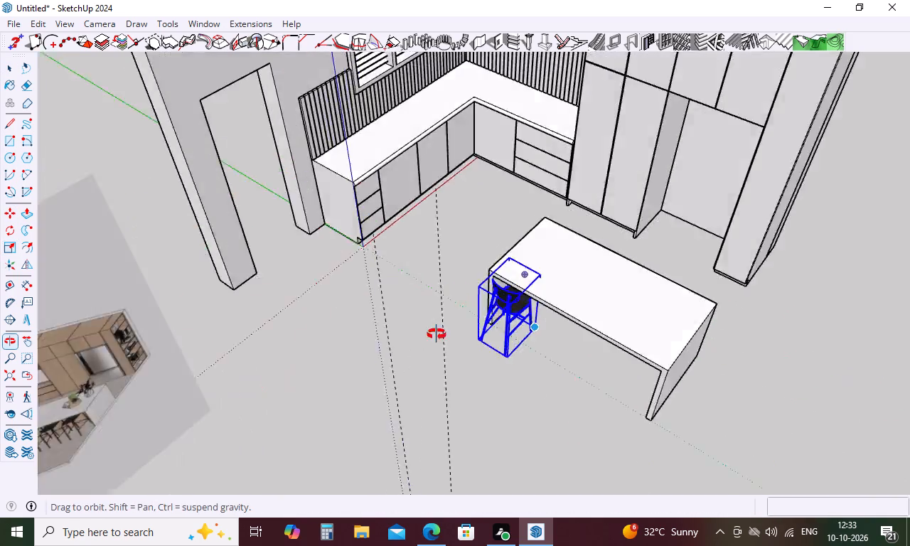
middle_drag(437, 334, 237, 323)
key(space)
click(385, 343)
Copy the chair 4' 6 1/2" along the green axis to the far end of the island's long side.
scroll(414, 297, up, 3)
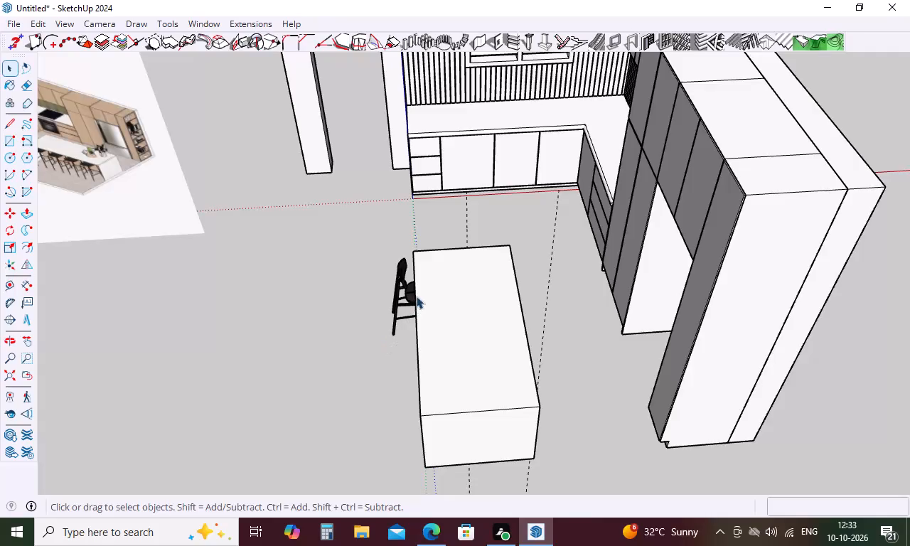
scroll(416, 296, up, 1)
key(m)
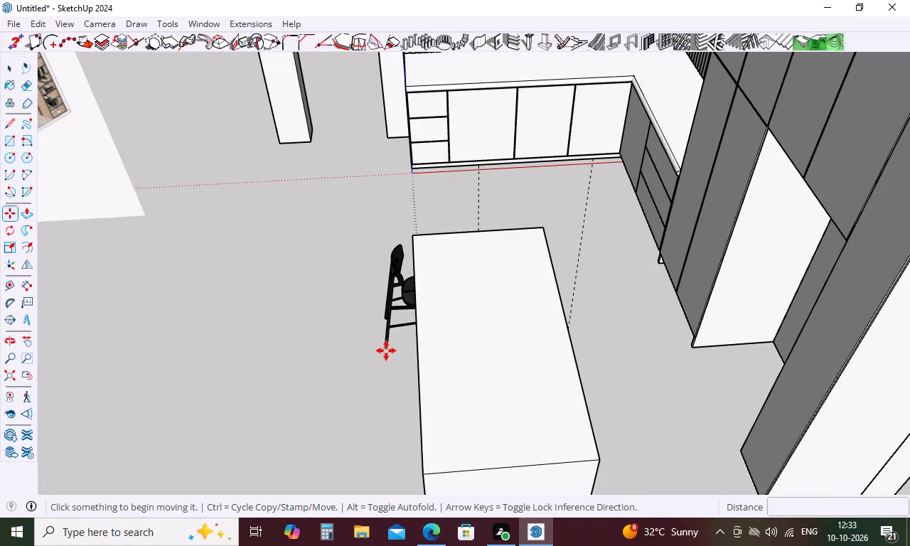
click(386, 350)
scroll(437, 294, down, 3)
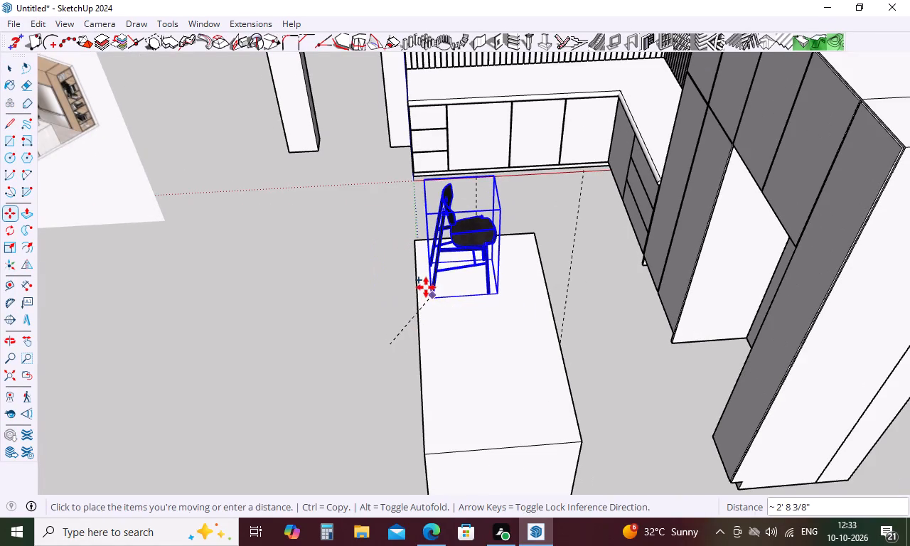
scroll(426, 287, down, 2)
middle_drag(426, 287, 459, 266)
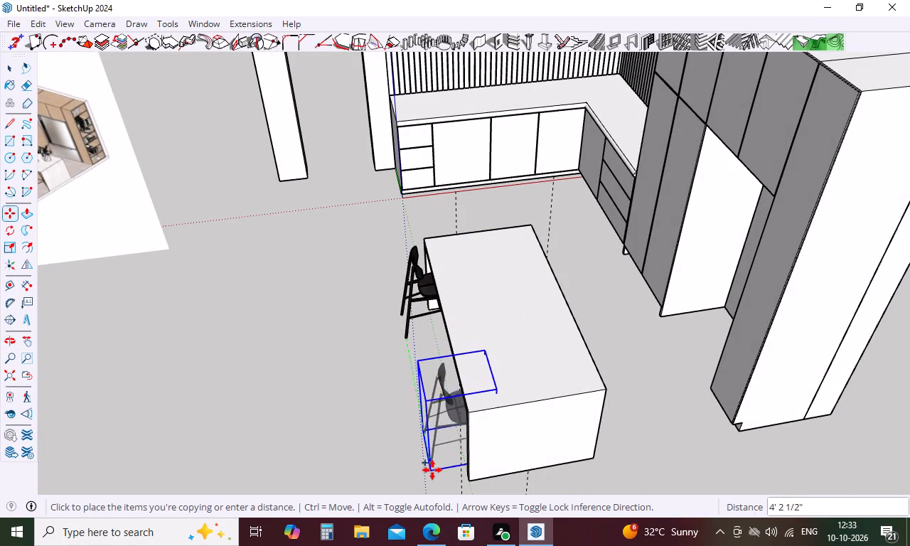
click(437, 478)
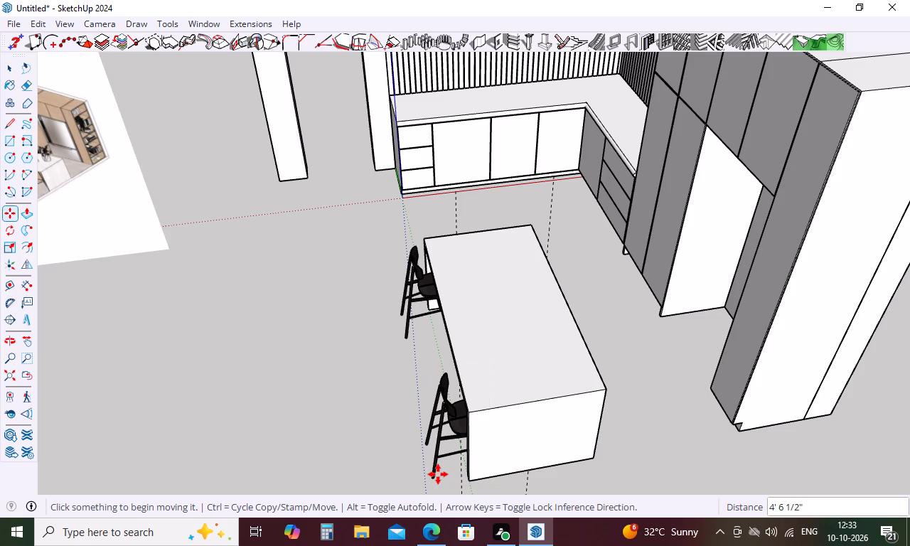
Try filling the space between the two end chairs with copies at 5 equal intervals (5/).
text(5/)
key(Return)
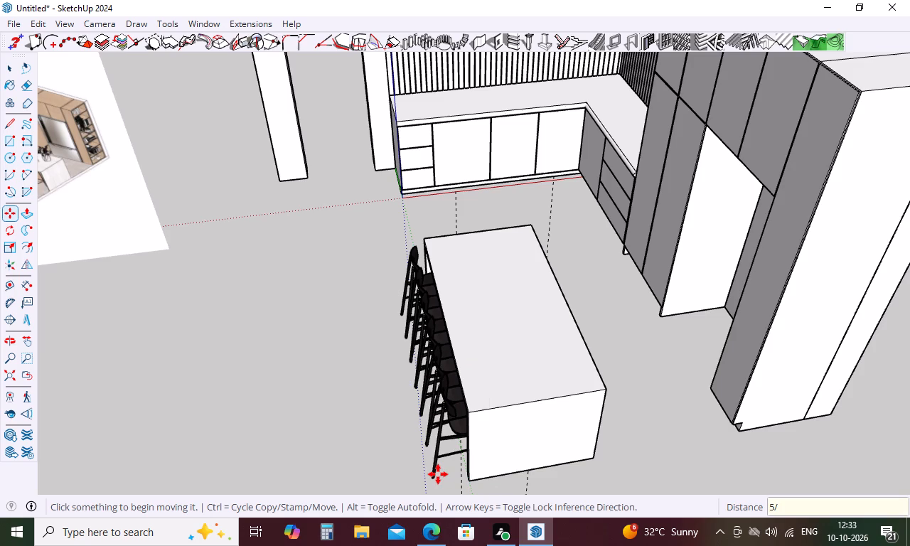
Divide the span between the two end chairs into 4 equal intervals (4/), making a row of five chairs.
text(4/)
key(Return)
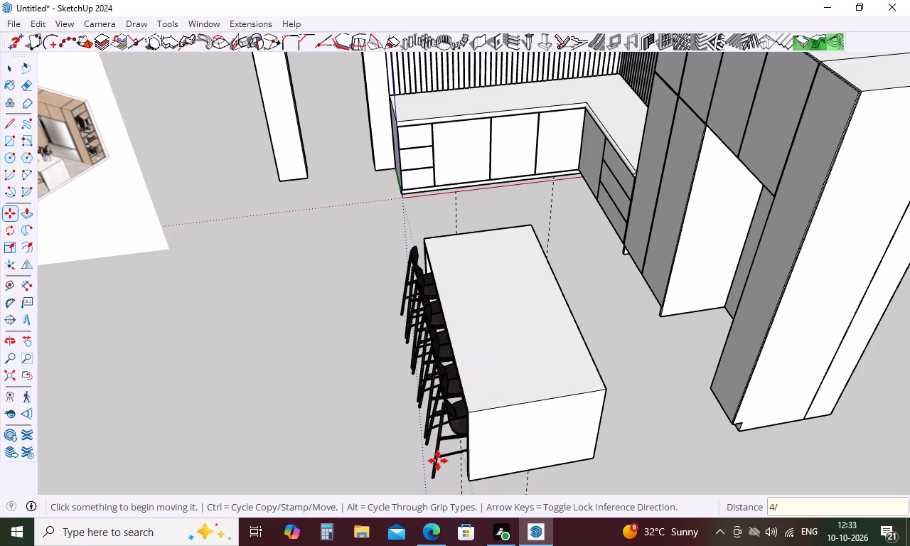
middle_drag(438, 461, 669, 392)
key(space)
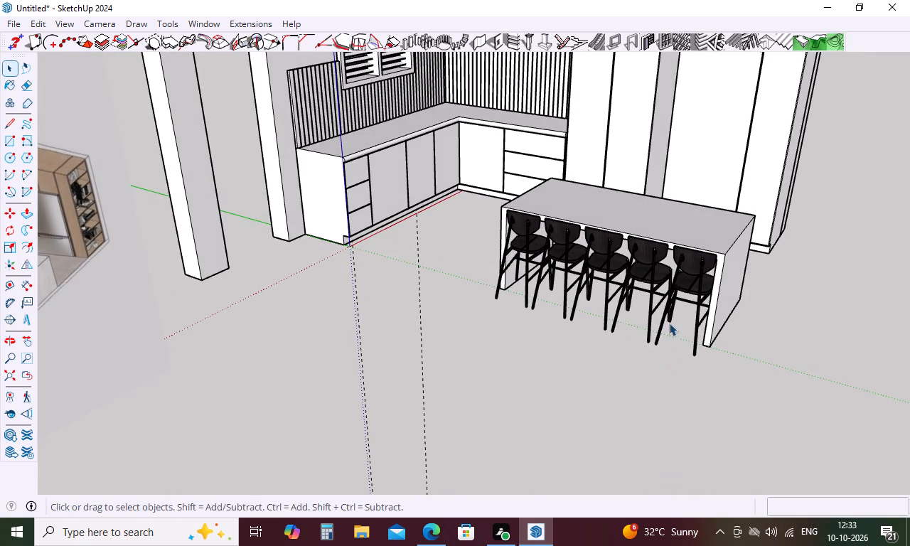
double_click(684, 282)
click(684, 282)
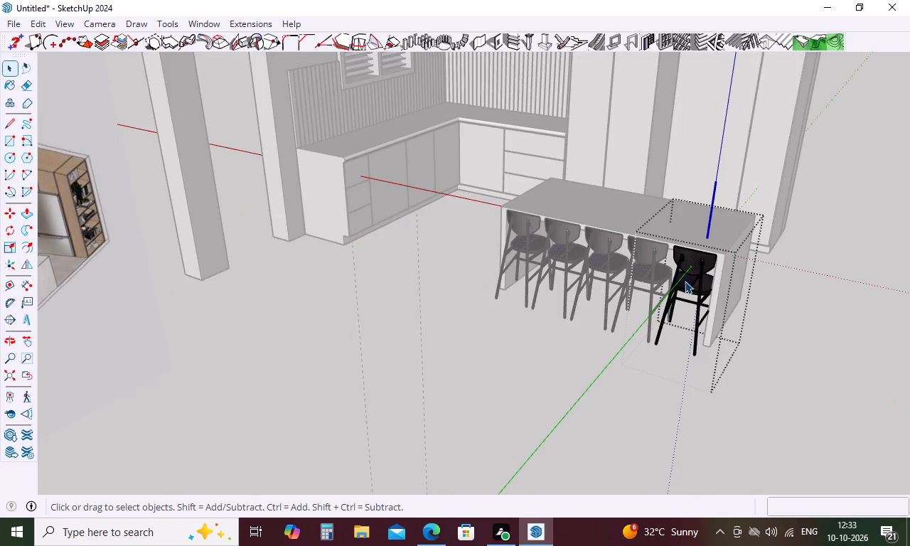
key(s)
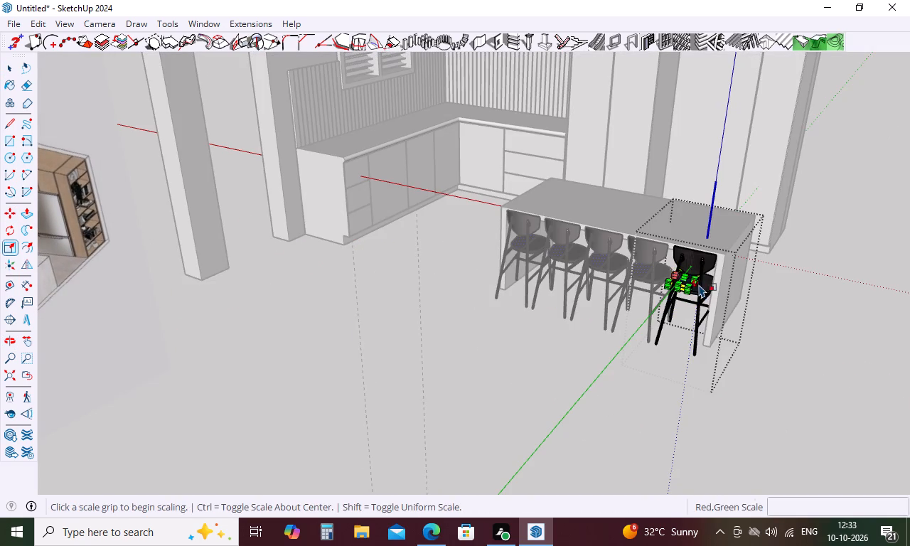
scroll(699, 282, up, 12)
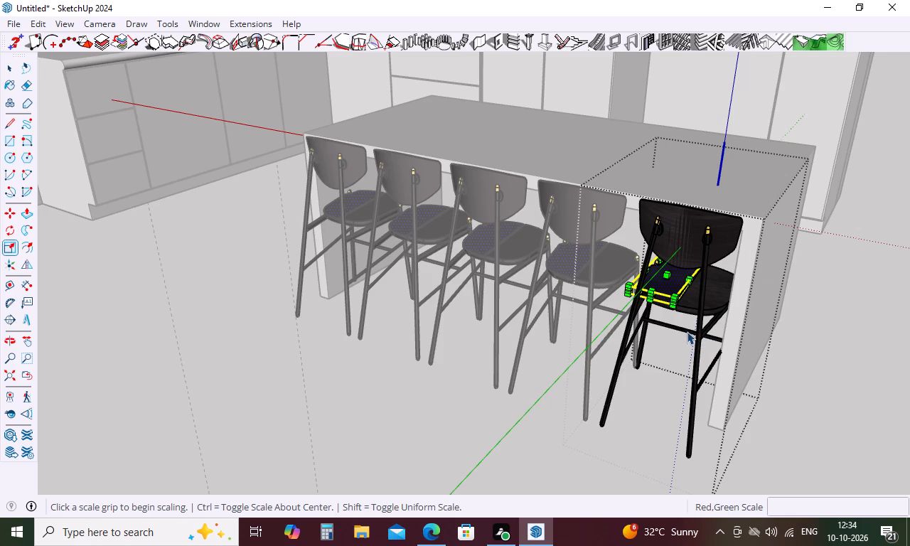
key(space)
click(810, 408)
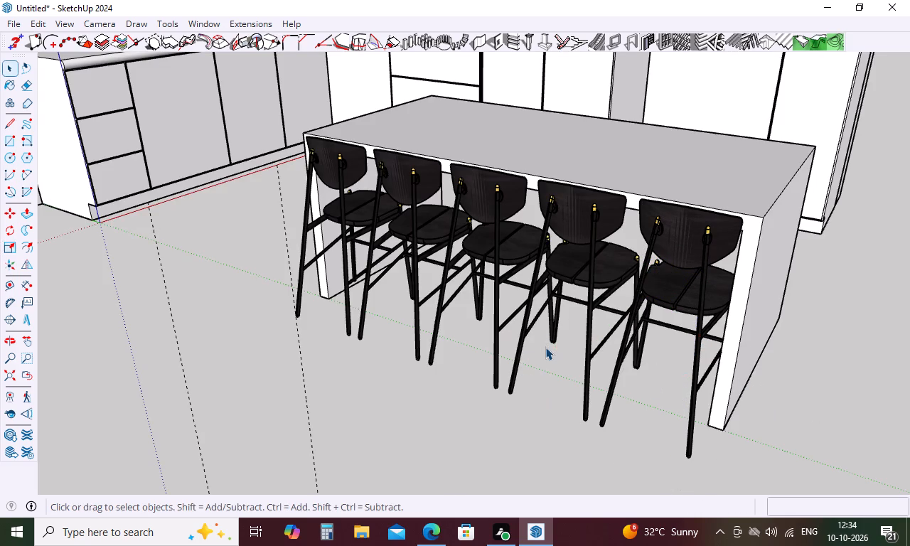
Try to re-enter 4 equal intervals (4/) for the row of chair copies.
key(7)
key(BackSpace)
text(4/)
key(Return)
Undo the chair copies so only the chair nearest the base cabinets is left at the island.
key(ctrl+z)
key(ctrl+z)
key(ctrl+z)
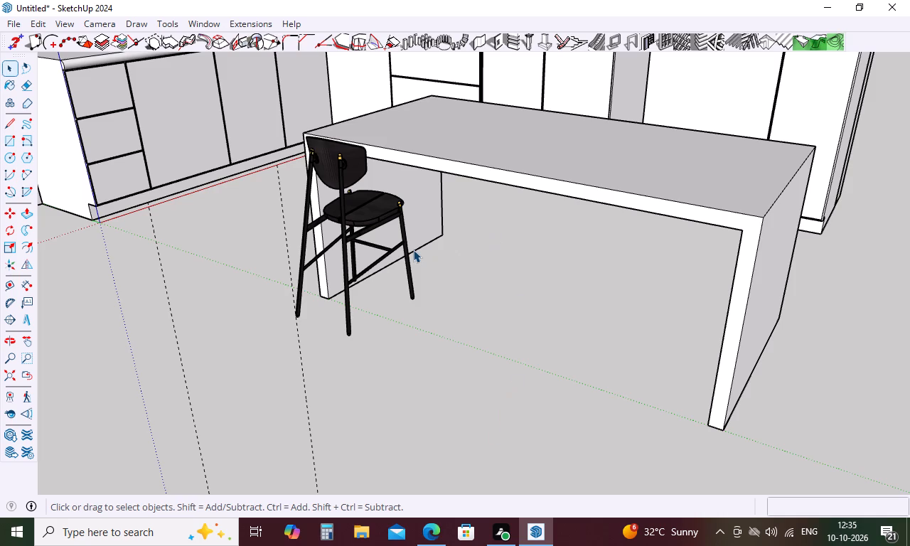
Scale the remaining chair down, setting its width factor to 0.81 and its depth and height factors to about 0.81 and 0.83.
click(366, 227)
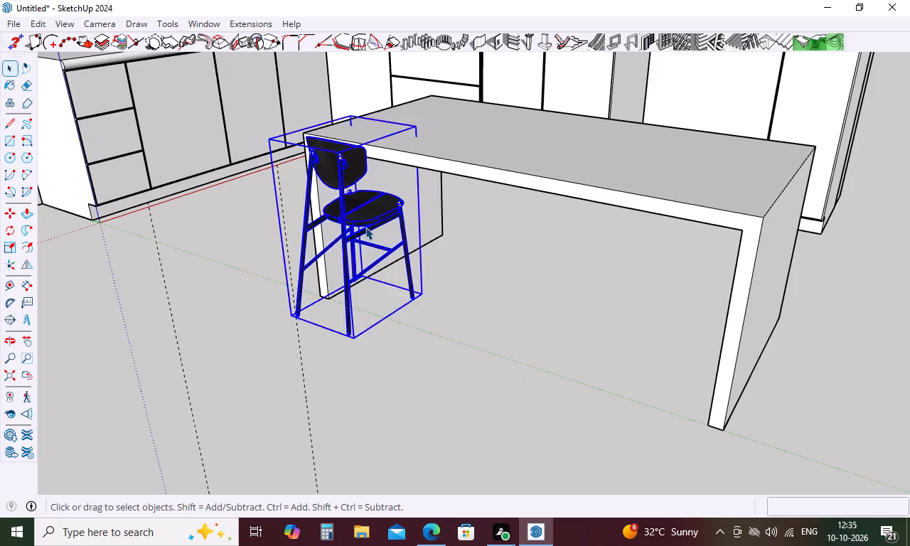
key(s)
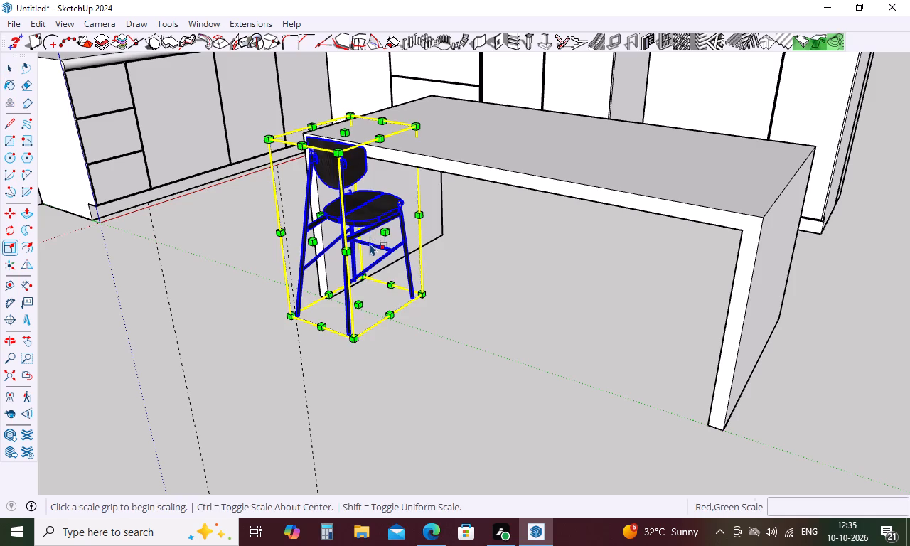
middle_drag(373, 257, 614, 308)
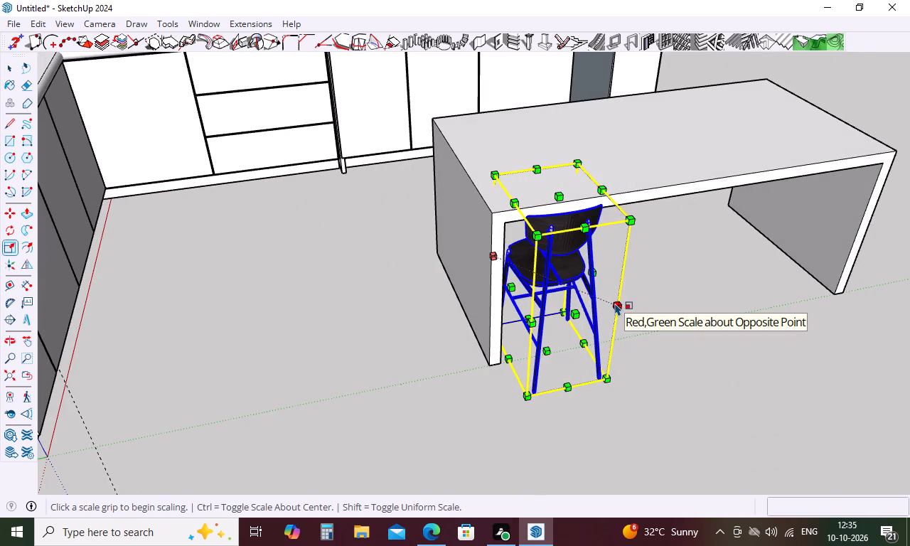
click(615, 303)
click(600, 307)
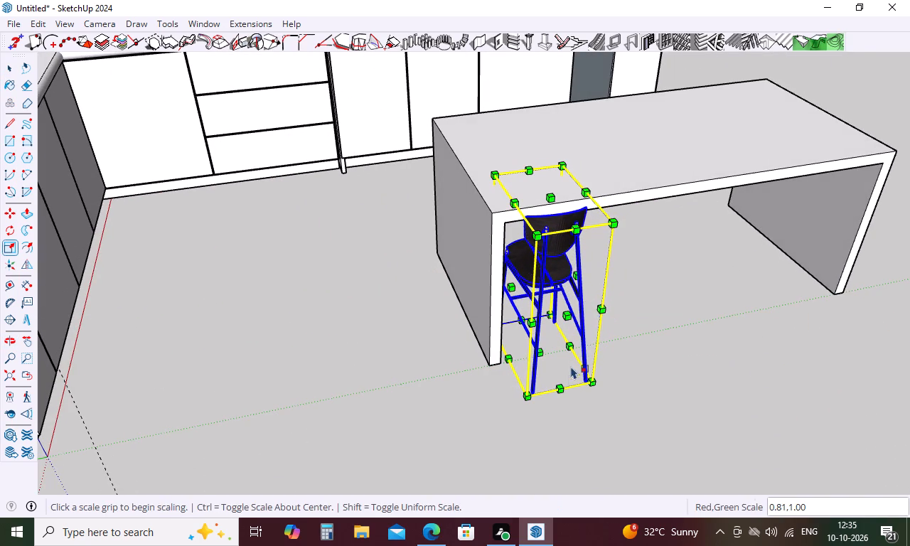
click(560, 387)
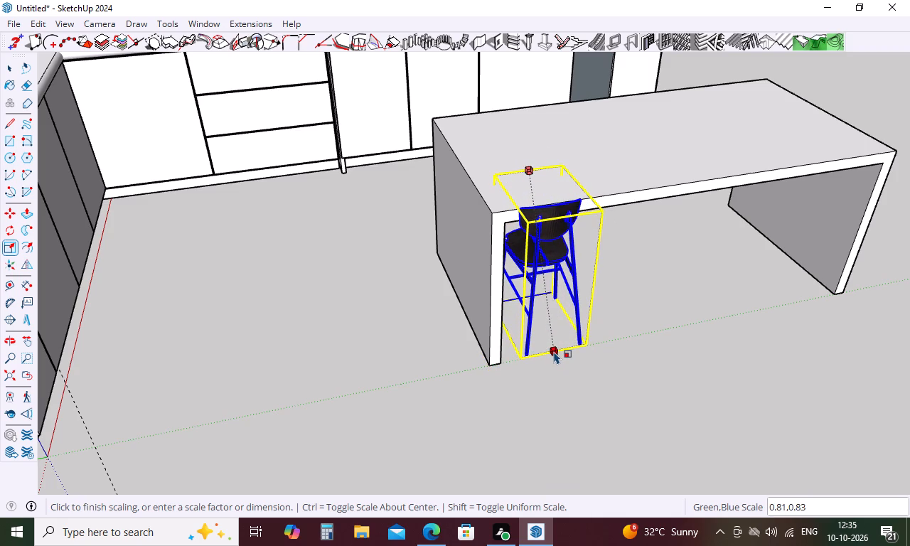
click(554, 351)
key(space)
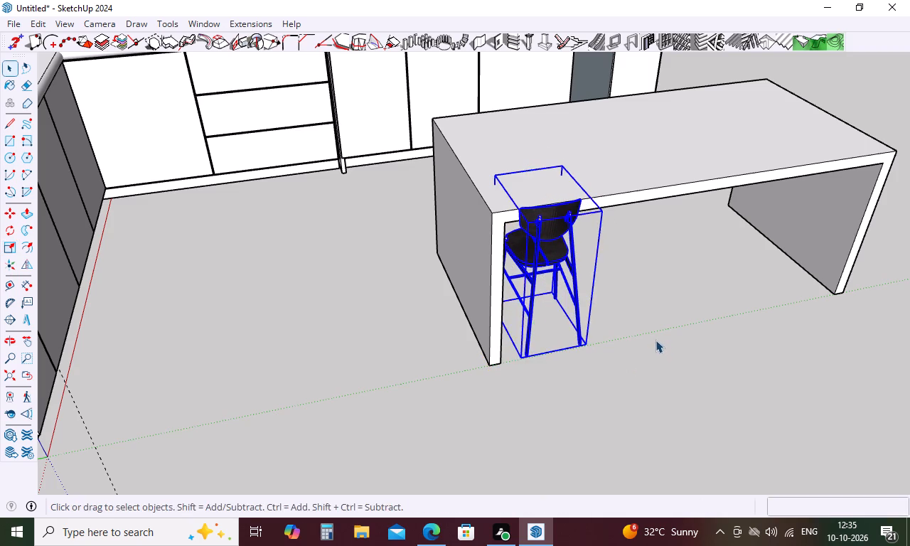
Move the chair to the corner of the island's leg and pull it about 1' 5" out from the island.
middle_drag(659, 333, 439, 340)
key(m)
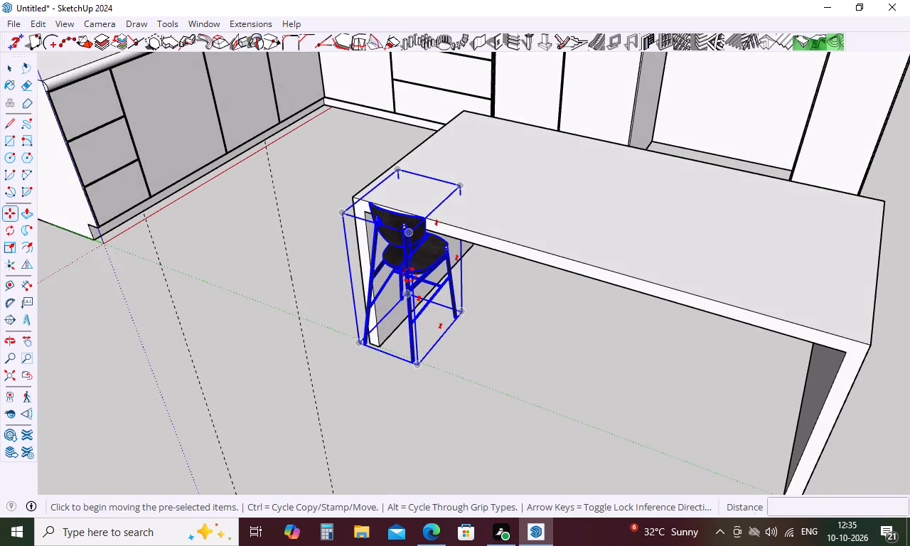
click(405, 241)
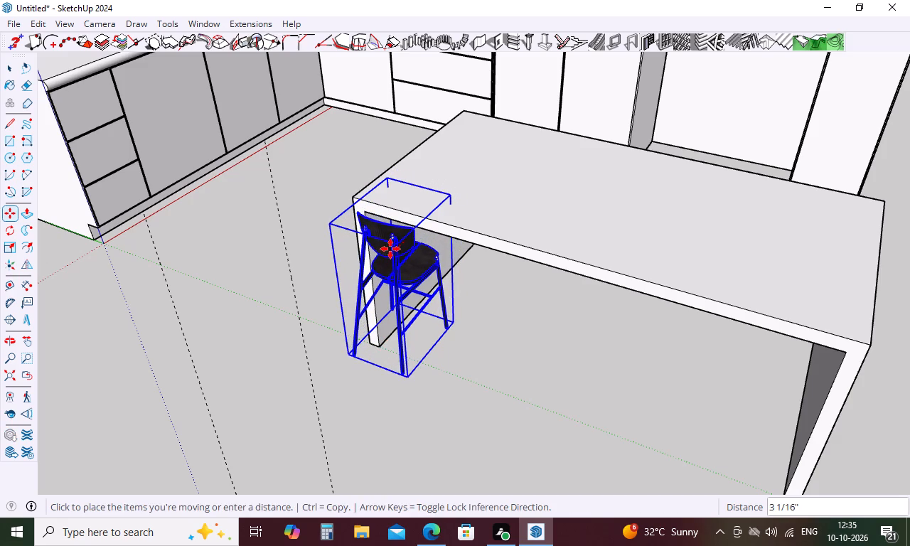
click(390, 249)
middle_drag(426, 270, 710, 214)
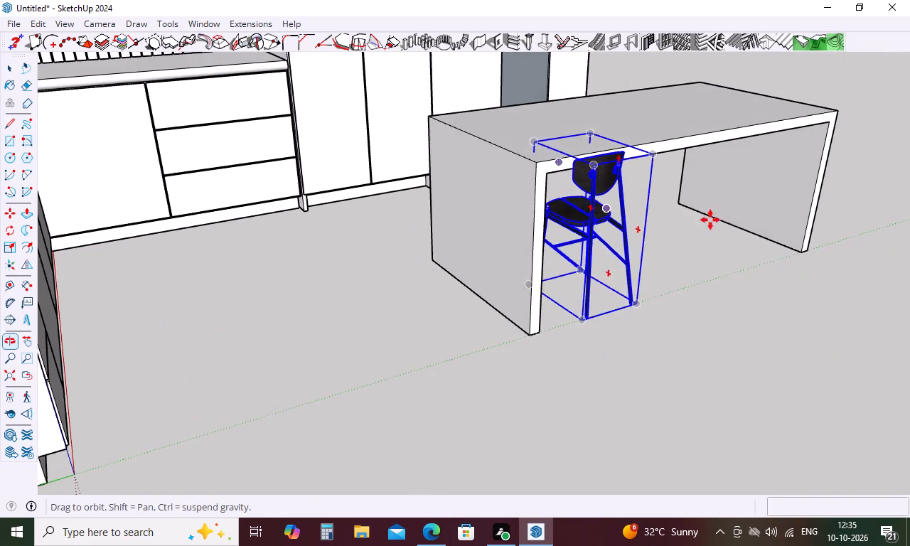
click(589, 321)
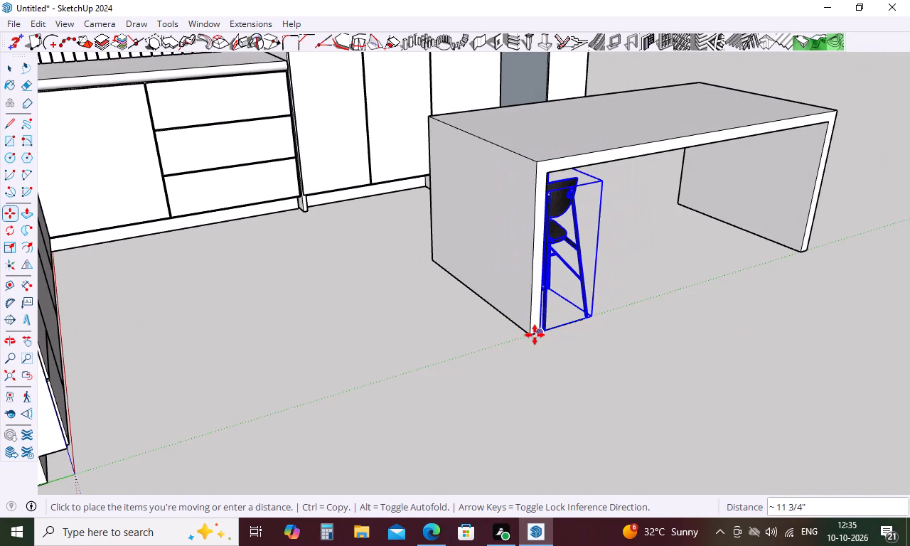
click(535, 335)
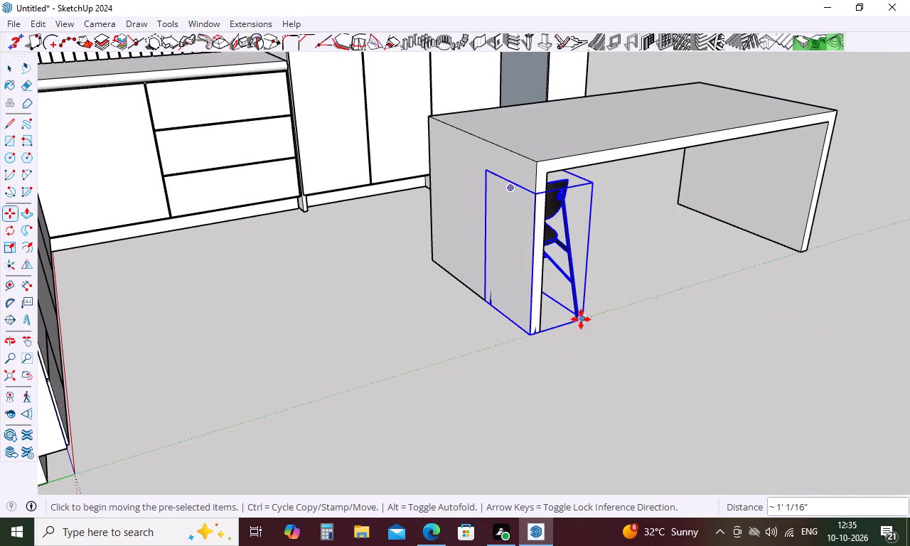
click(581, 319)
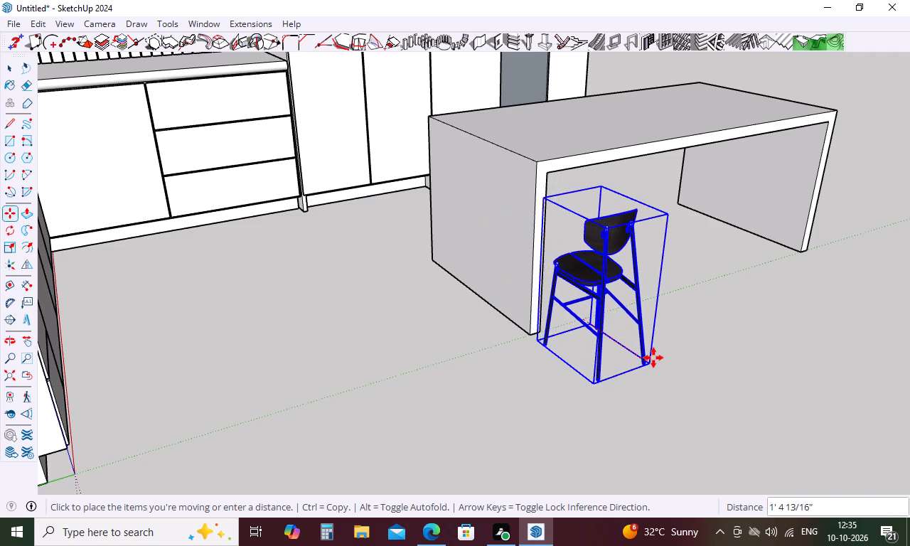
click(655, 359)
key(space)
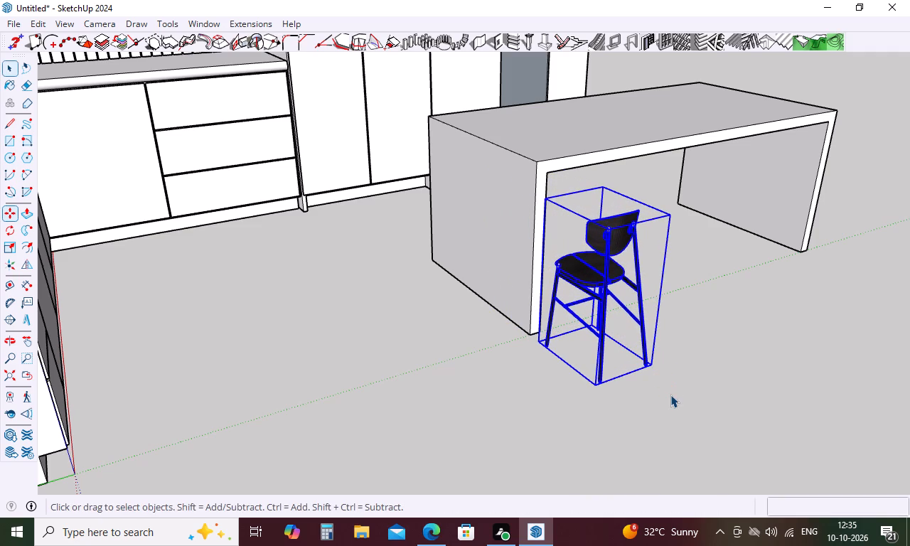
Enlarge the chair, scaling its height by 1.23, increasing its depth and height further, and widening it by 1.23.
key(s)
click(641, 225)
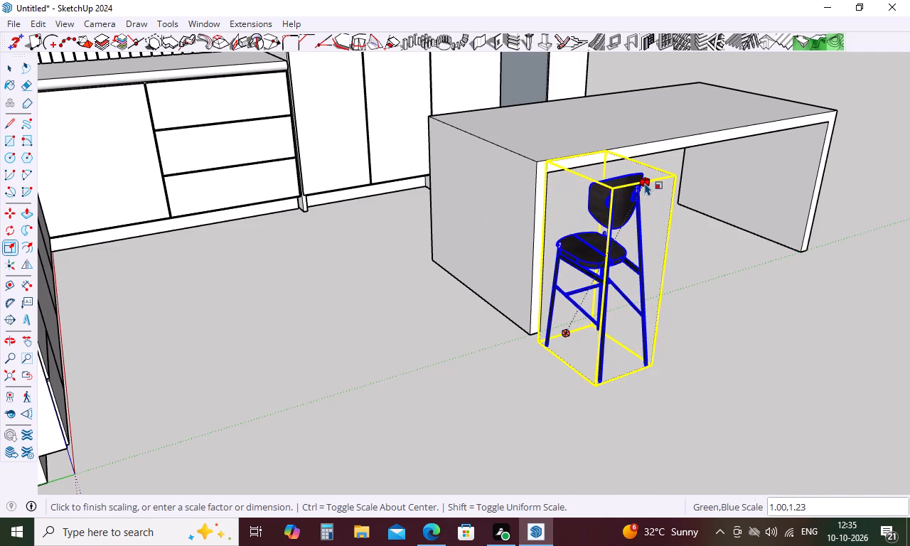
click(645, 183)
click(645, 183)
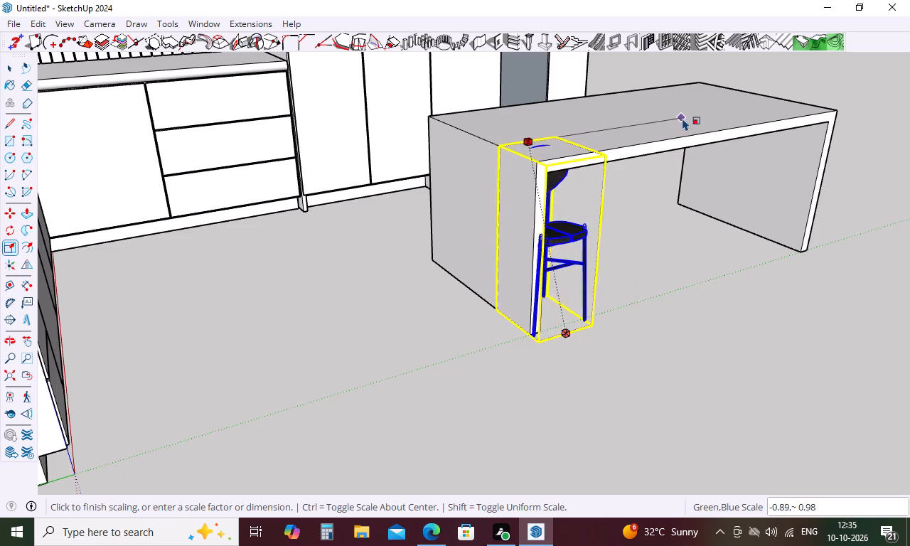
click(728, 147)
middle_drag(750, 190, 596, 273)
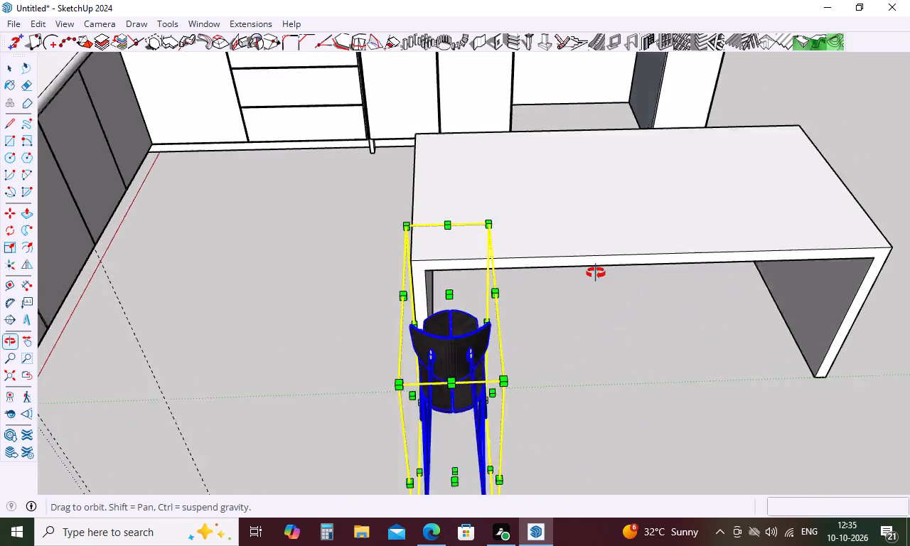
middle_drag(596, 273, 471, 255)
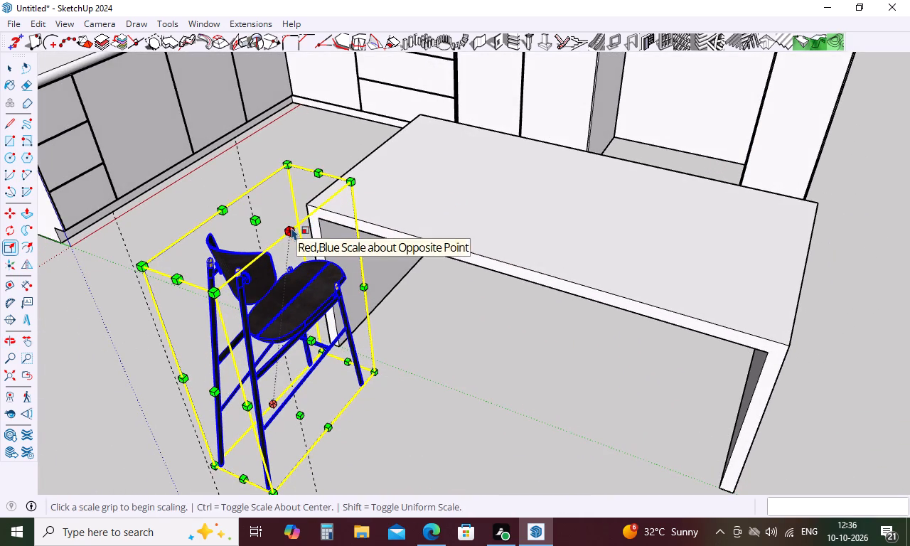
click(291, 227)
click(308, 233)
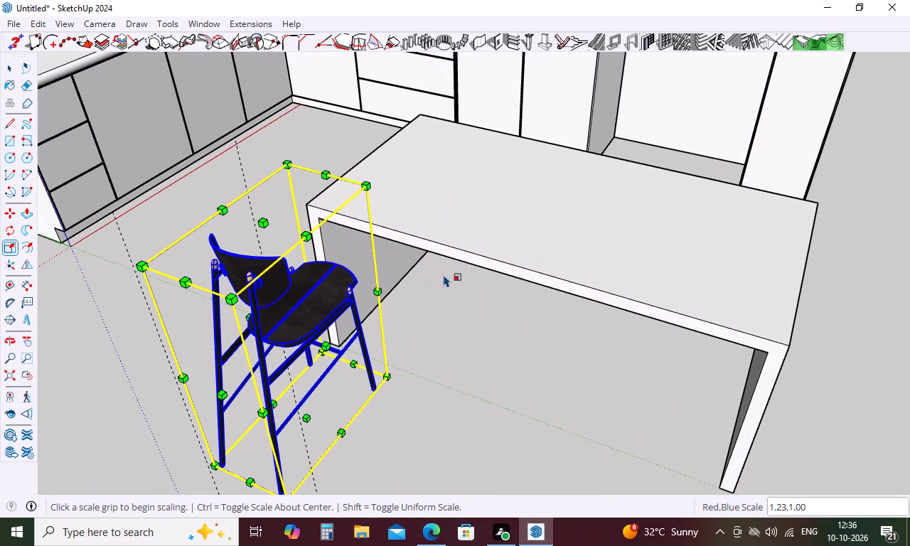
Move the enlarged chair in against the island's long side near the cabinet end and nudge it slightly into place.
key(space)
text(m)
click(387, 380)
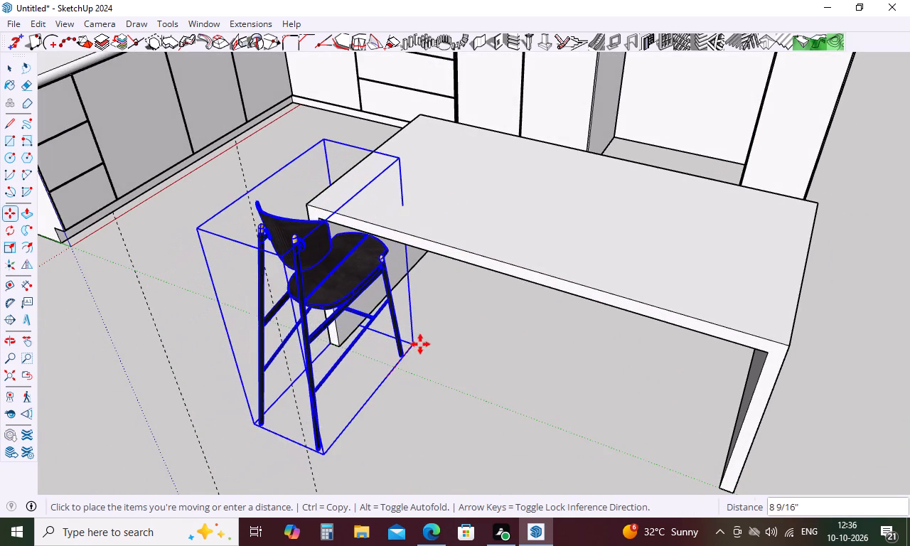
click(430, 338)
middle_drag(442, 339, 775, 334)
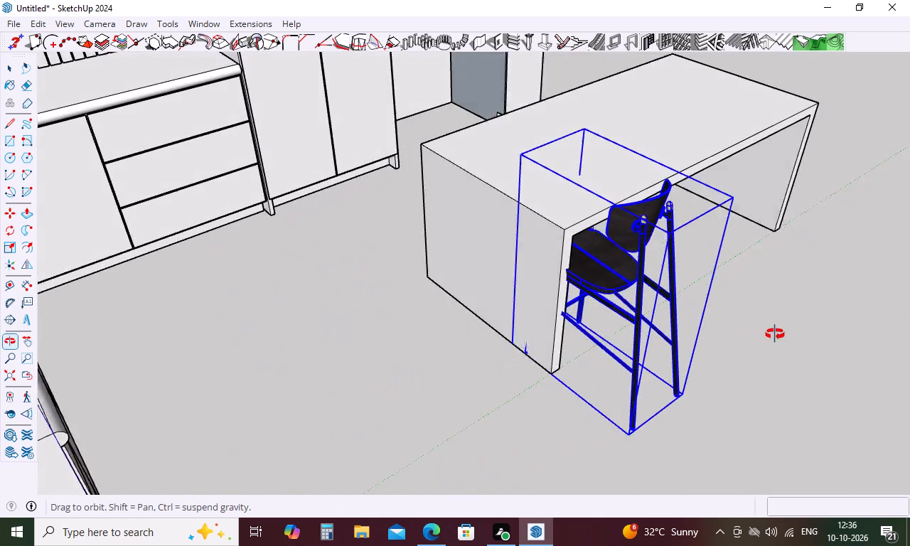
middle_drag(775, 334, 793, 323)
click(658, 409)
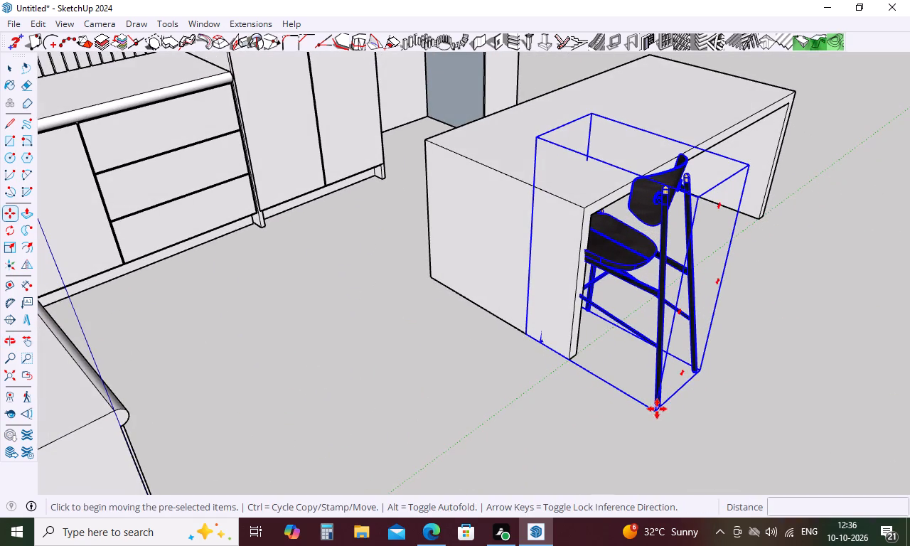
click(670, 392)
middle_drag(798, 298, 633, 346)
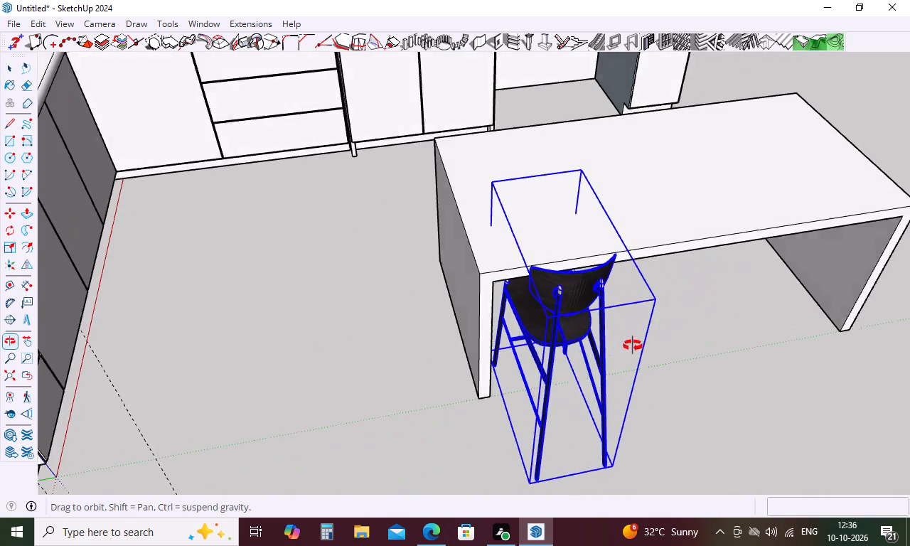
middle_drag(633, 346, 632, 346)
key(space)
click(678, 363)
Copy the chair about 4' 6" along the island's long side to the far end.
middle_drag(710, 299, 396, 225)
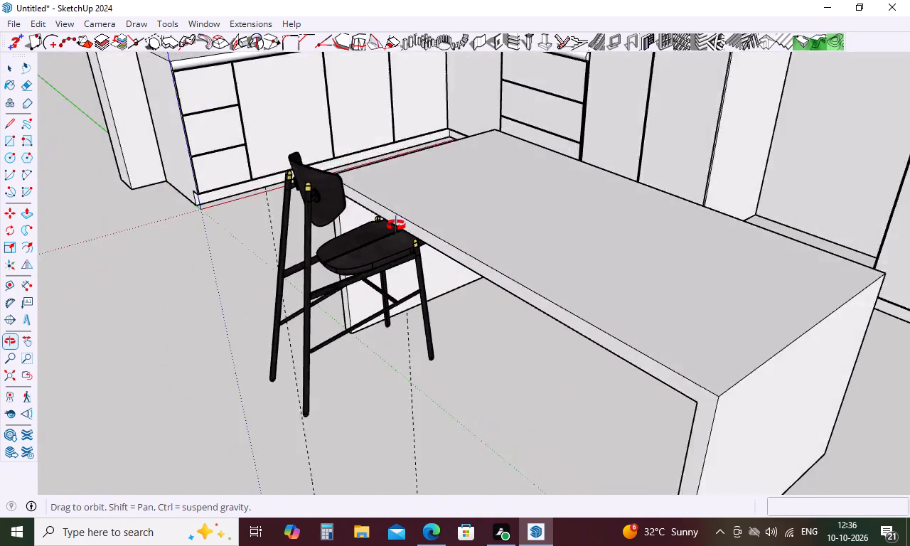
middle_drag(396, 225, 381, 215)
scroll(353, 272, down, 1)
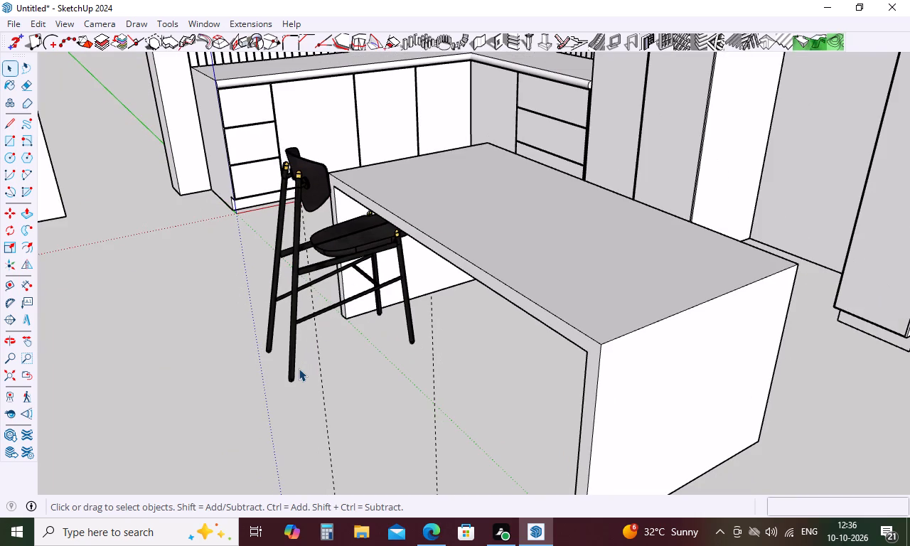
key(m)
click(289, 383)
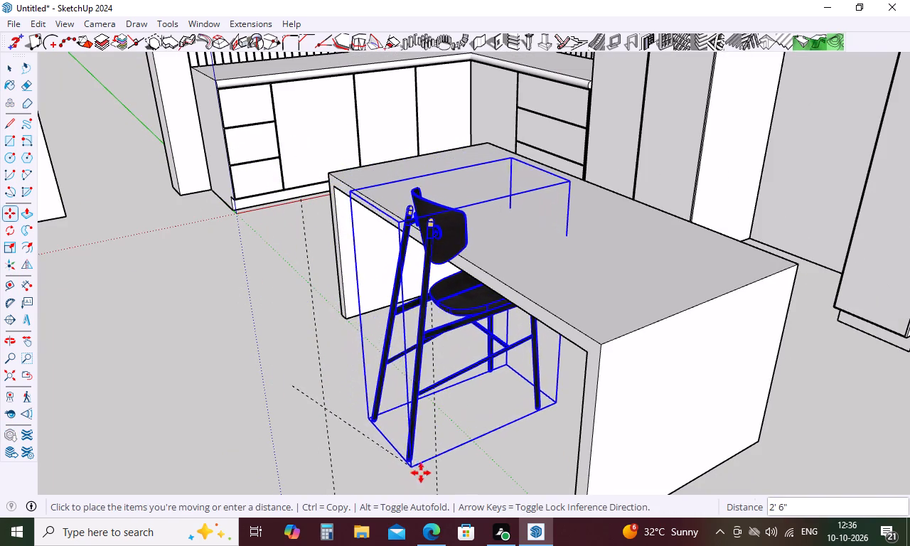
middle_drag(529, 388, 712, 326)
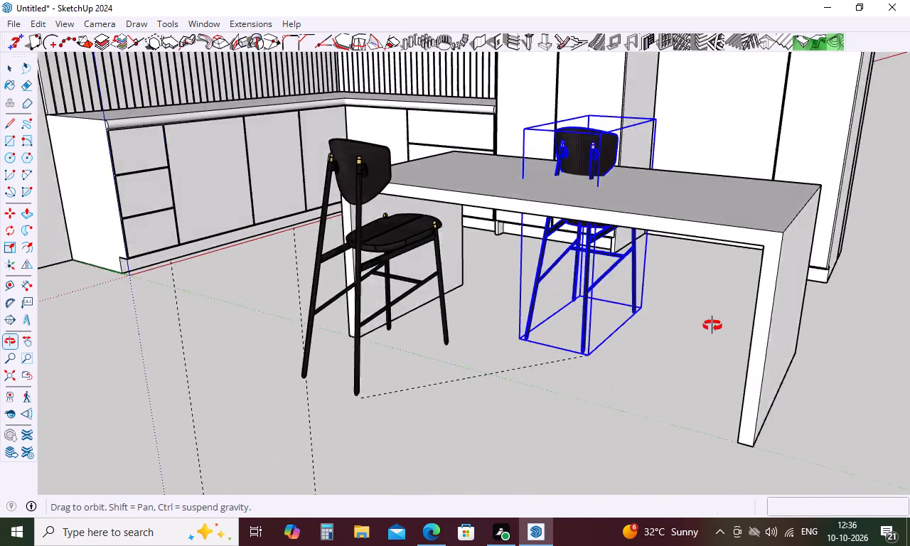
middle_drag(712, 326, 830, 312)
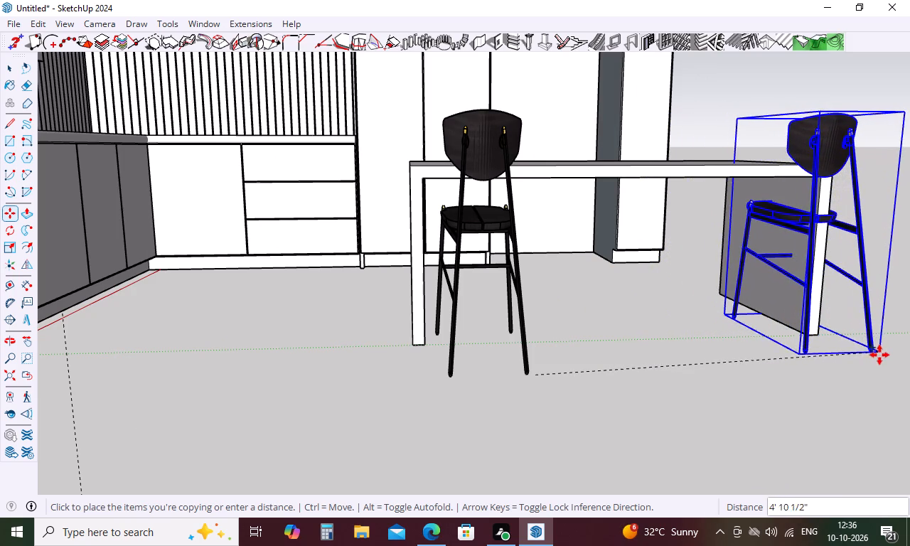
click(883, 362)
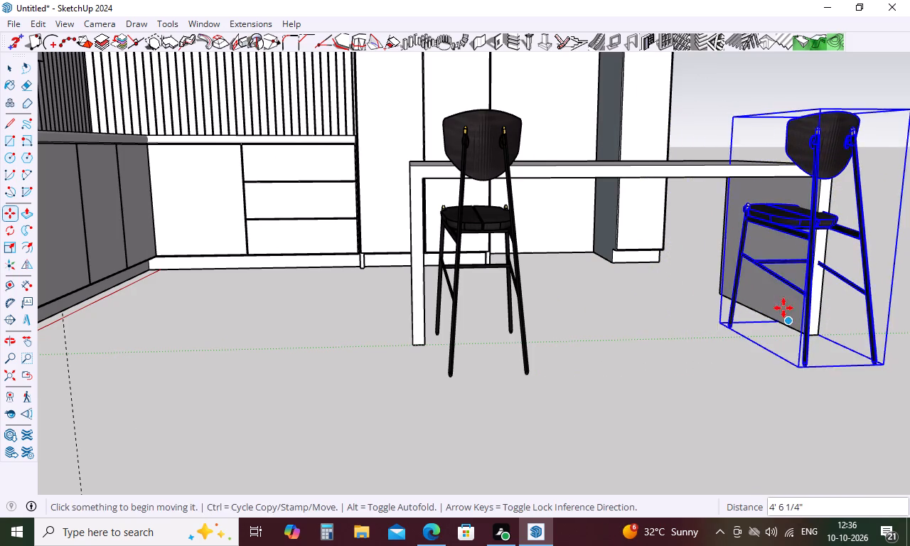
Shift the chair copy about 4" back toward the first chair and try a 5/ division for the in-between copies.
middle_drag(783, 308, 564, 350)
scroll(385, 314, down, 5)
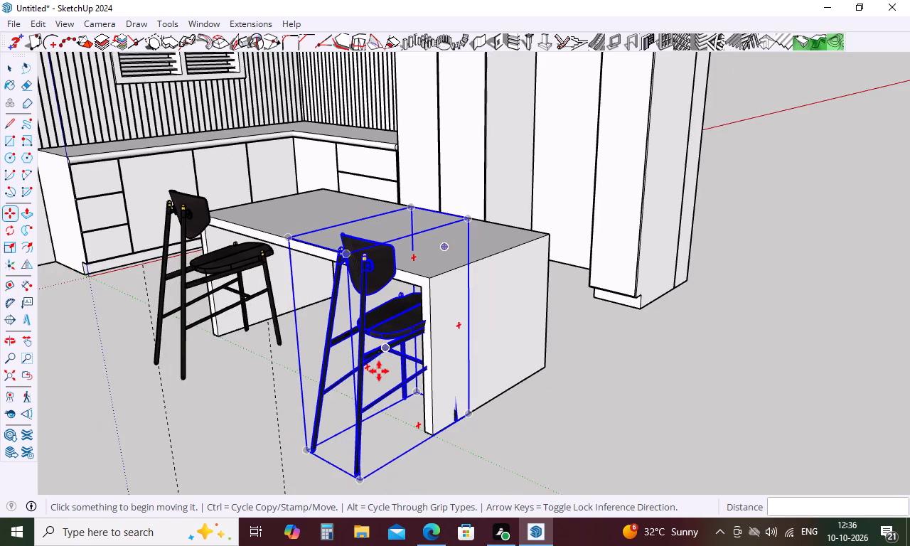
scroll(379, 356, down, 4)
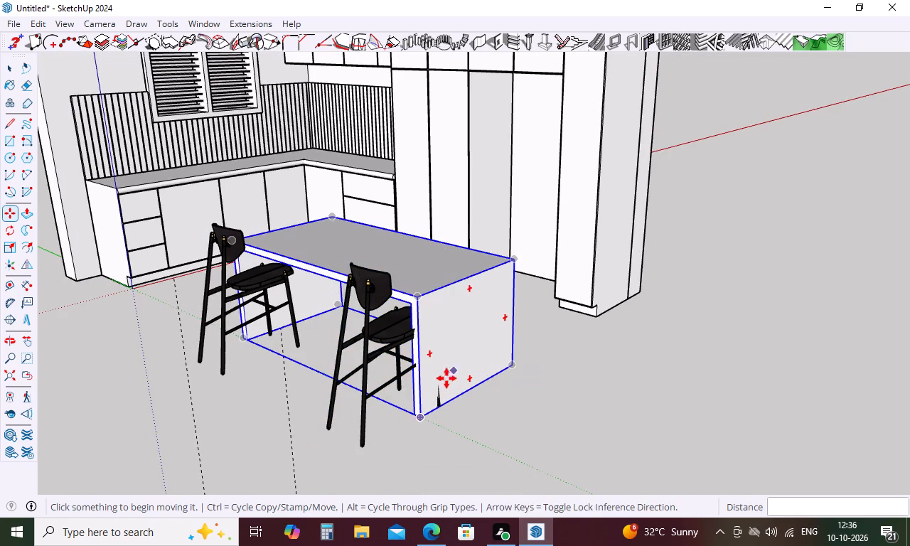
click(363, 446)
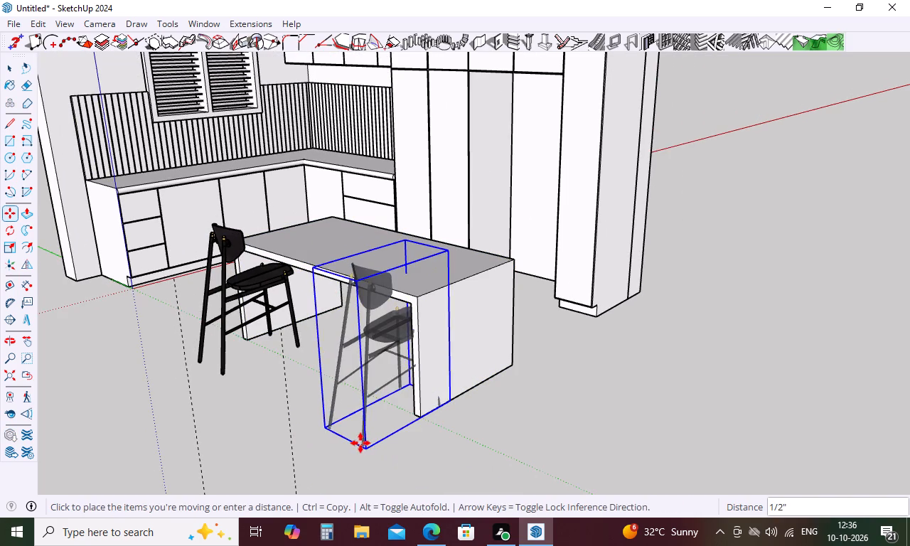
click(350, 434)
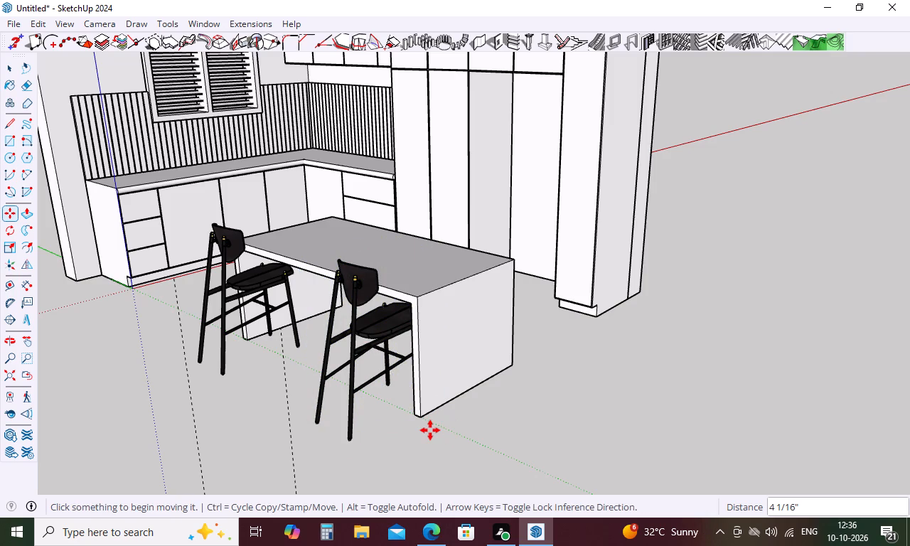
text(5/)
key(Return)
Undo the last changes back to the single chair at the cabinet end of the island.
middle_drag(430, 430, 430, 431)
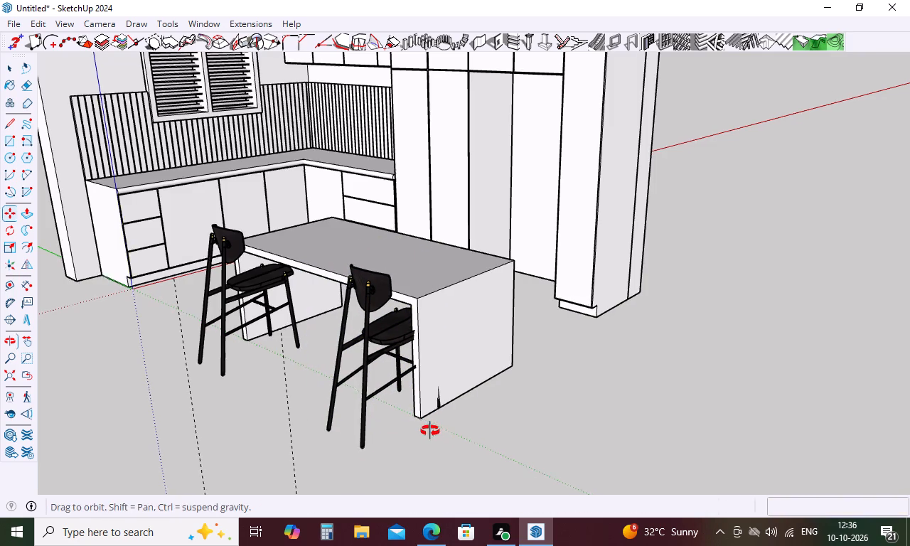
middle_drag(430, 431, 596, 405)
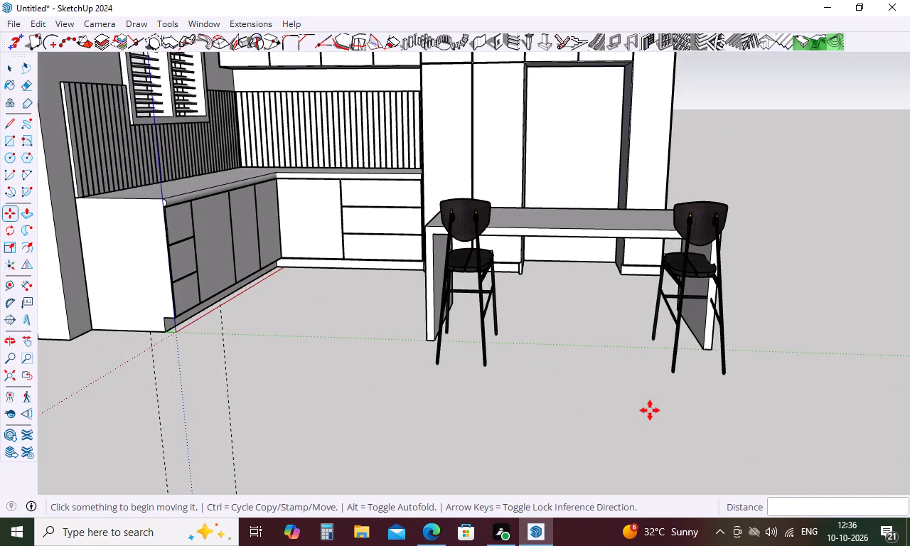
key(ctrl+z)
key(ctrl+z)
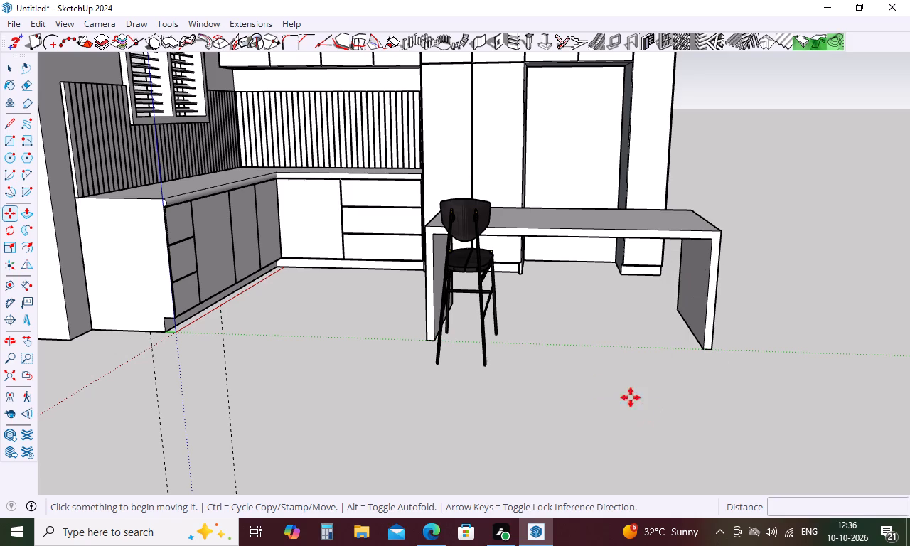
Copy the chair about 4' 1" along the green axis beside the island, dividing the distance by 3 for an evenly spaced row of four.
click(483, 366)
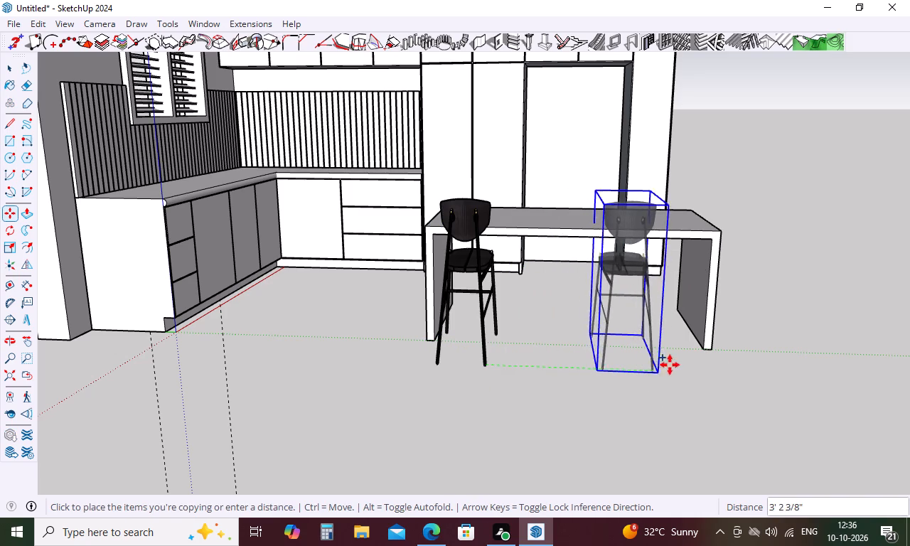
middle_drag(694, 367, 560, 405)
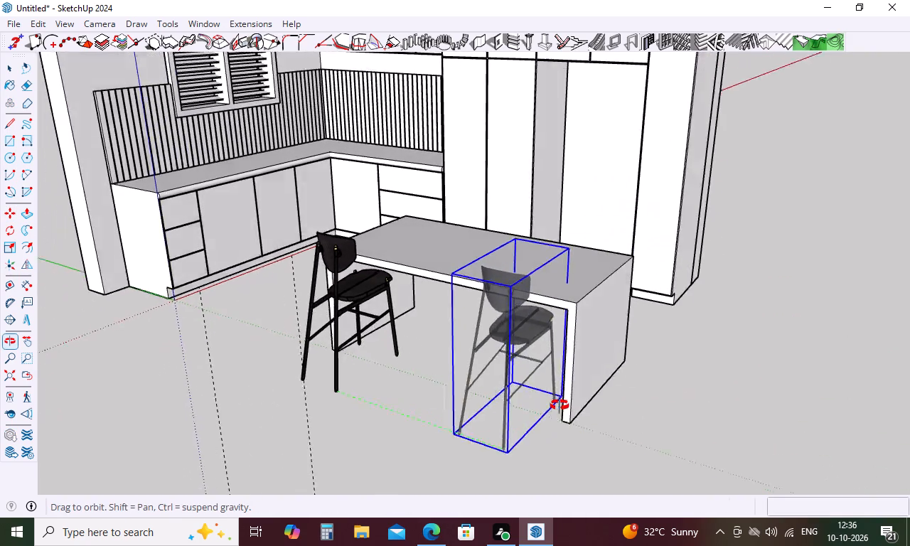
middle_drag(560, 405, 528, 409)
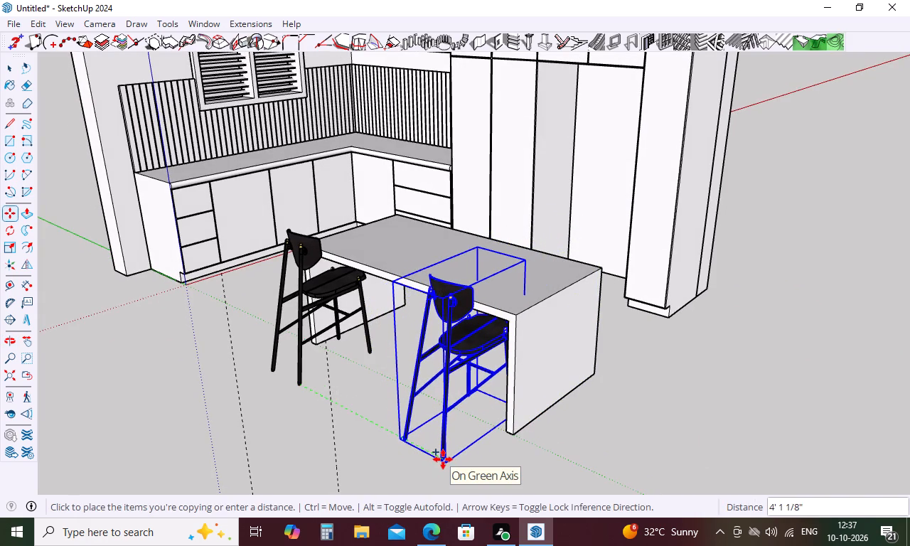
click(443, 459)
middle_drag(516, 423, 521, 429)
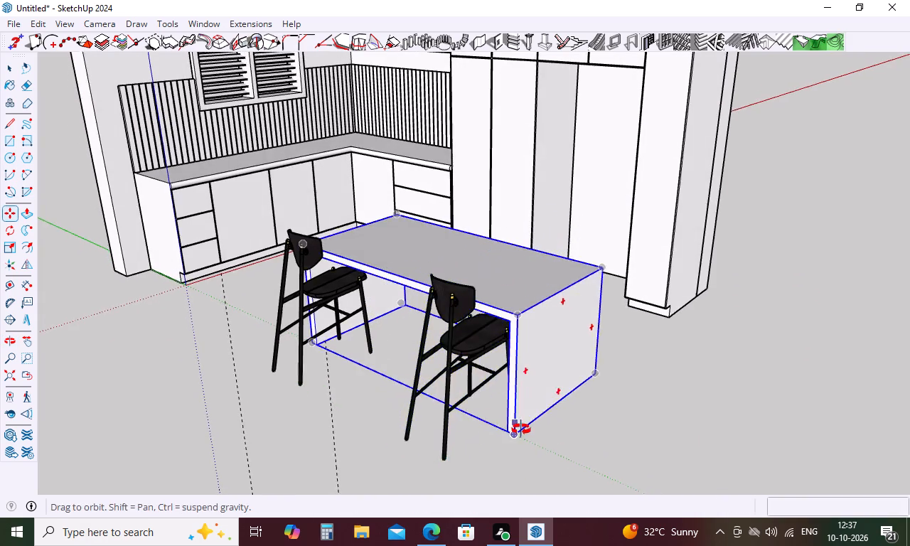
middle_drag(521, 429, 663, 439)
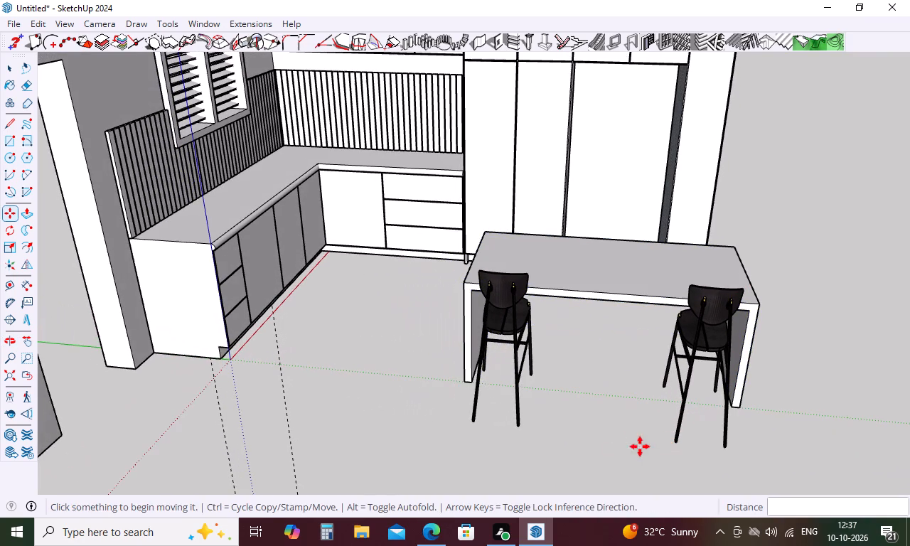
text(4/)
key(Return)
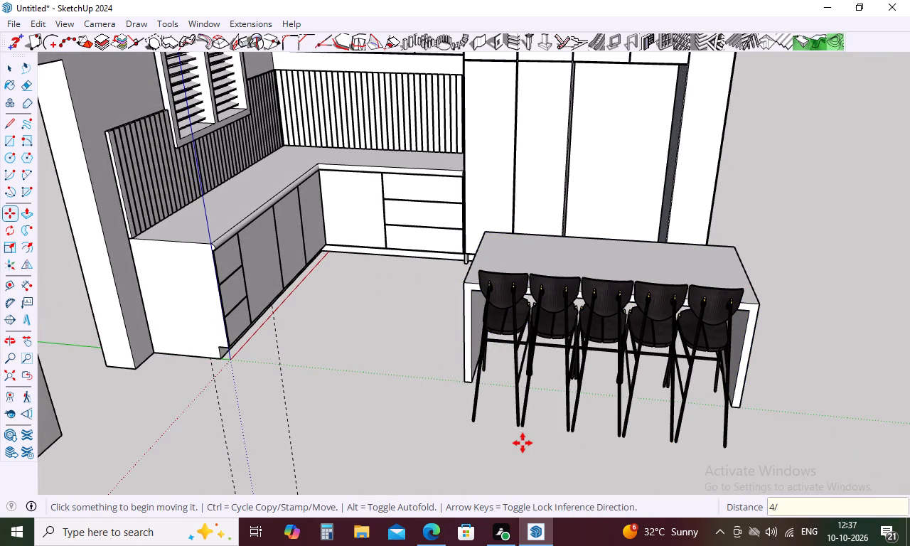
text(3/)
key(Return)
middle_drag(583, 393, 378, 392)
key(space)
Delete the dashed guide lines crossing the floor near the chairs, along with all remaining guides in the model.
middle_drag(645, 326, 471, 343)
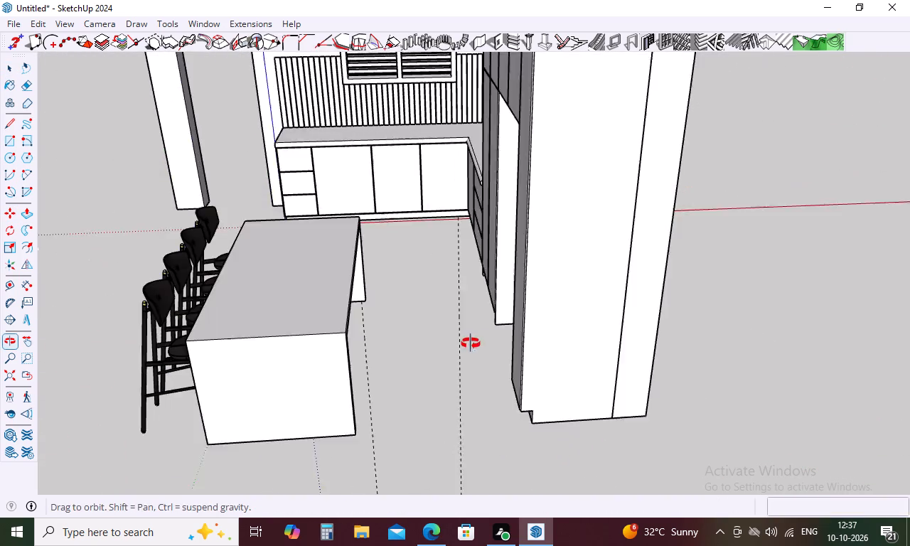
middle_drag(471, 343, 463, 343)
scroll(458, 278, down, 8)
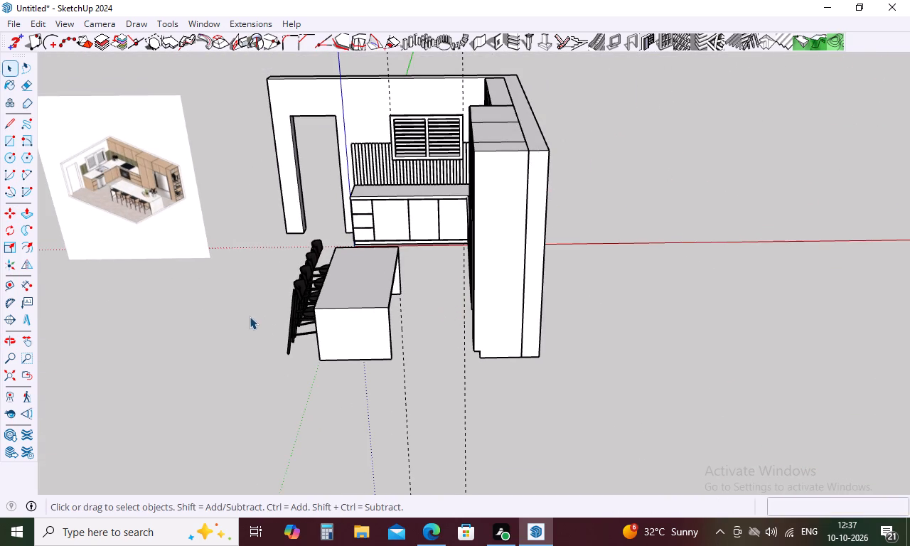
middle_drag(254, 316, 407, 323)
scroll(410, 353, up, 6)
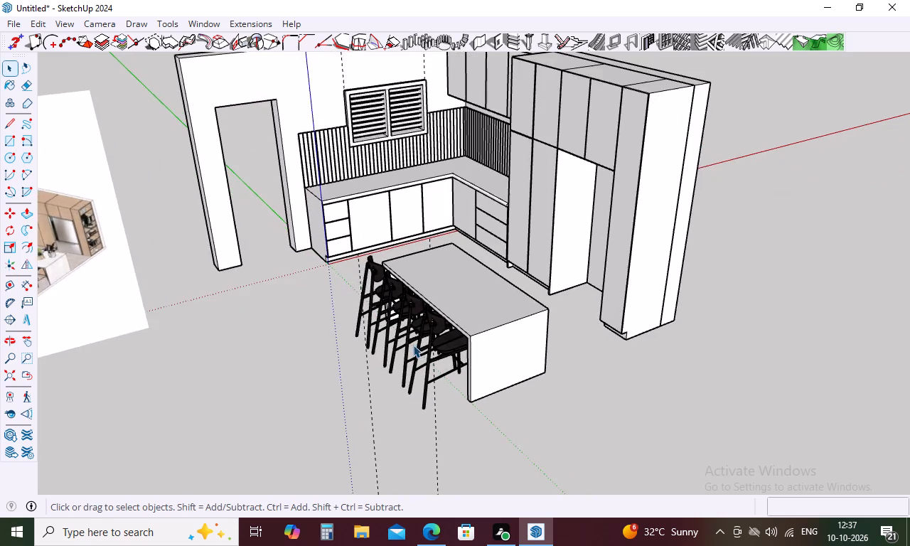
scroll(413, 345, up, 7)
scroll(347, 221, down, 3)
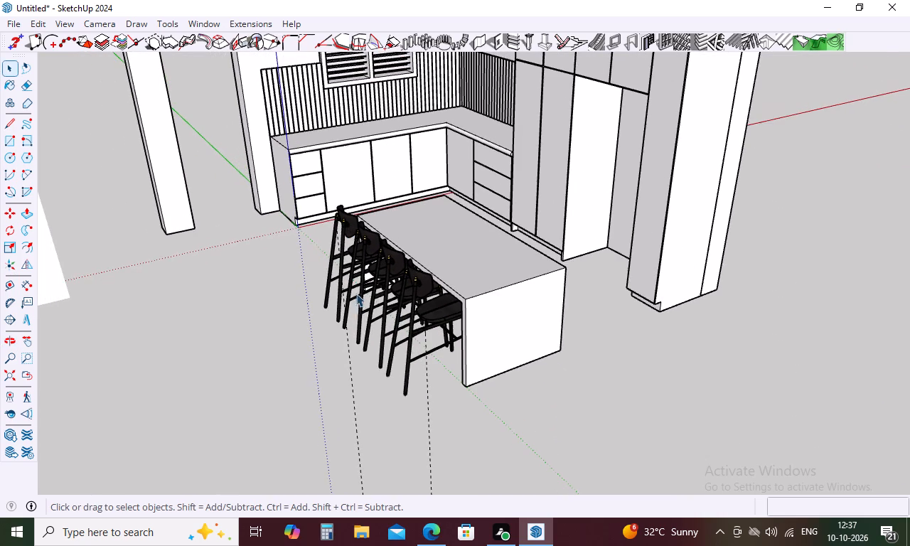
drag(433, 412, 314, 444)
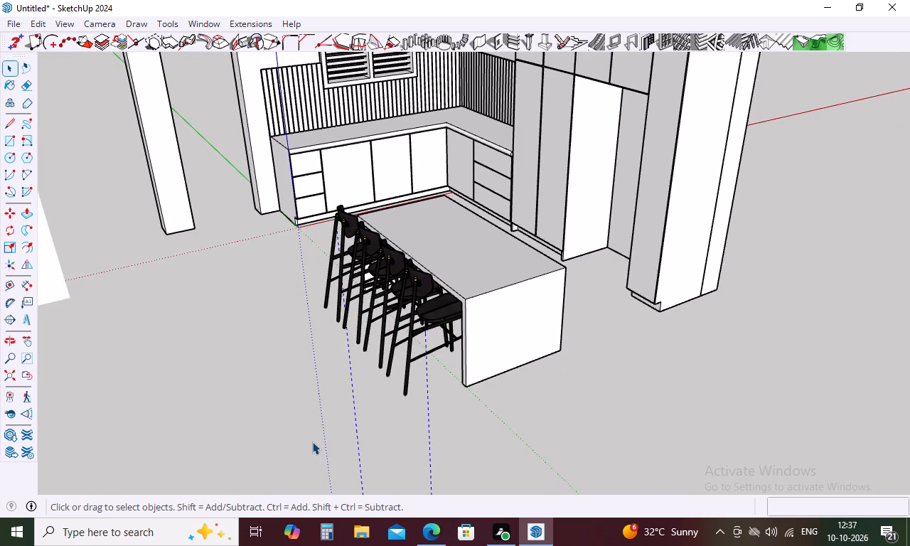
key(Delete)
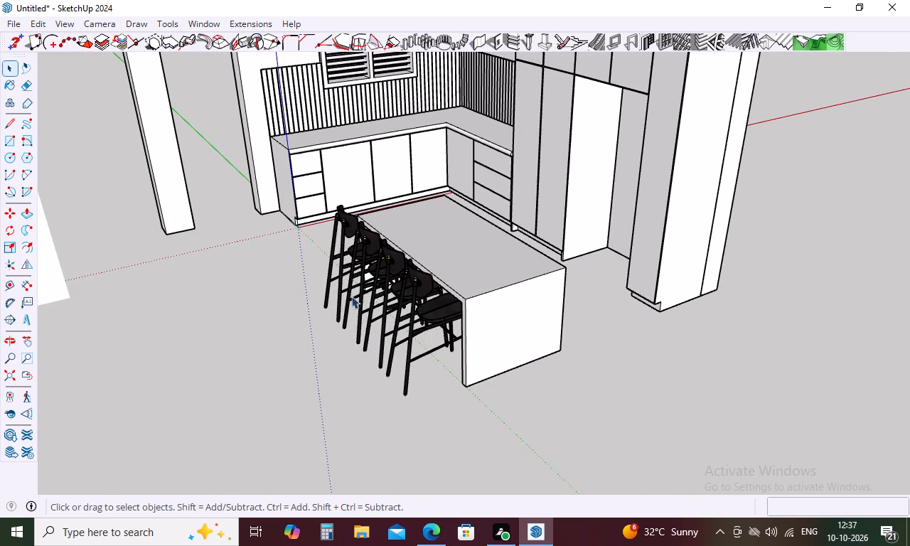
click(36, 23)
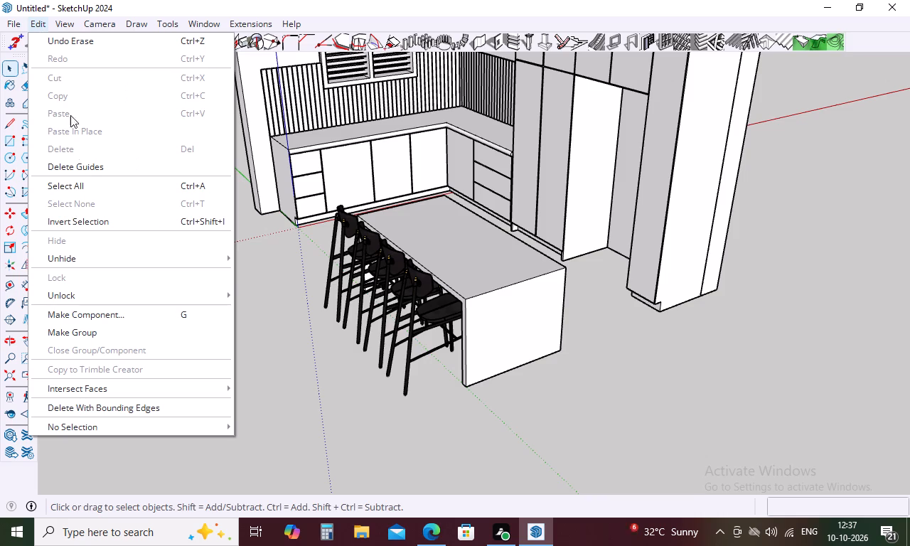
click(82, 168)
Examine the chair row and the kitchen from several angles and compare them with the reference image.
middle_drag(432, 292, 311, 321)
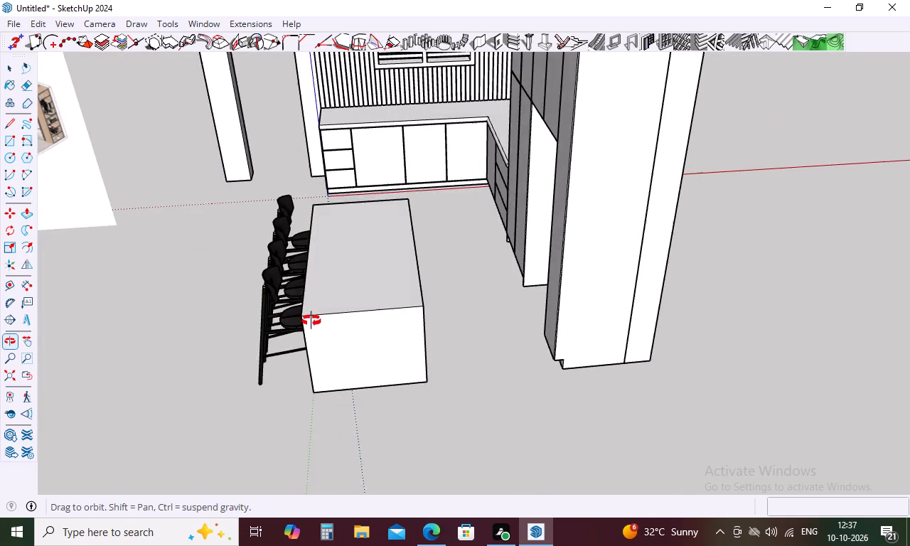
middle_drag(311, 321, 498, 340)
middle_drag(545, 362, 348, 333)
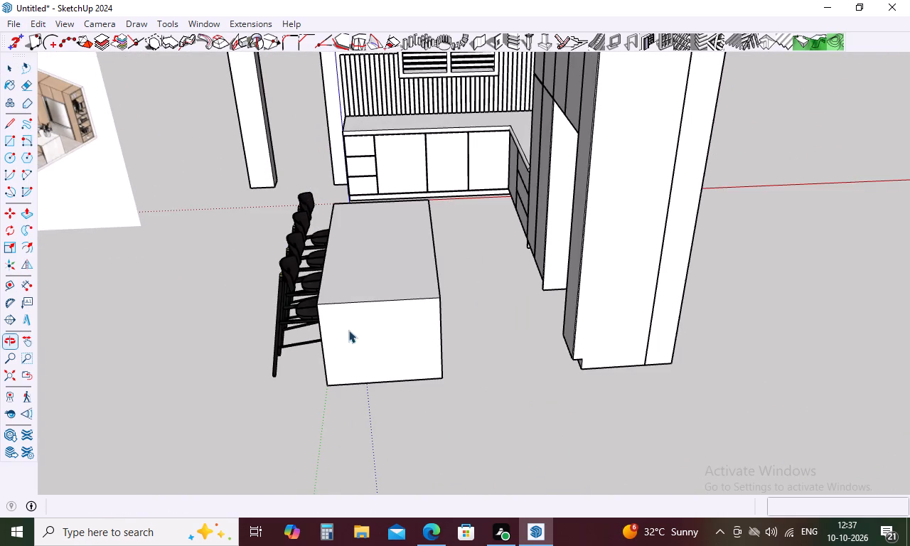
scroll(365, 263, up, 4)
middle_drag(365, 263, 336, 294)
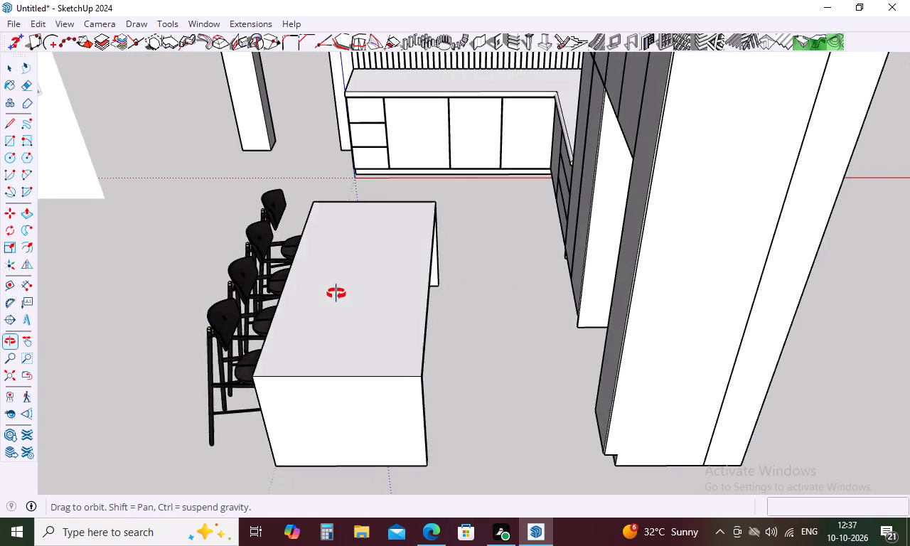
middle_drag(336, 294, 426, 303)
scroll(436, 277, down, 8)
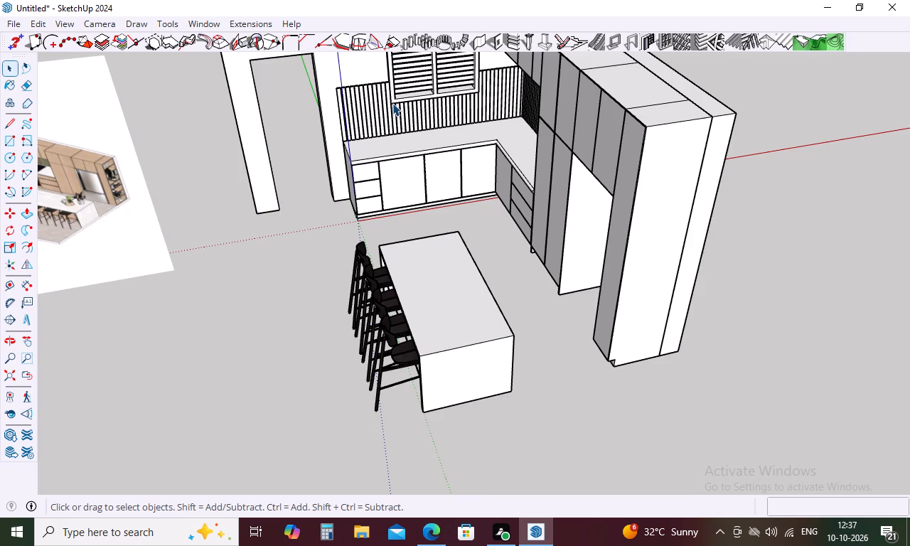
scroll(342, 77, down, 4)
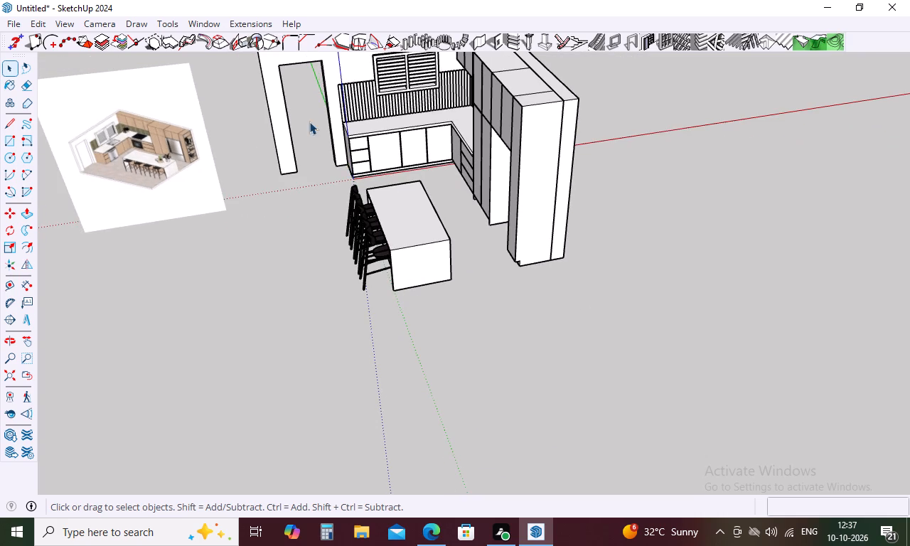
scroll(86, 126, up, 4)
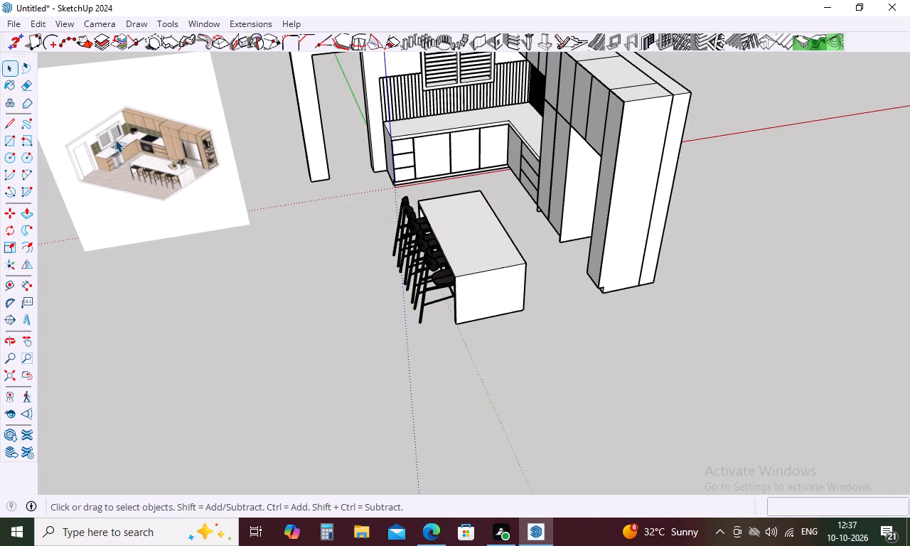
scroll(141, 134, up, 3)
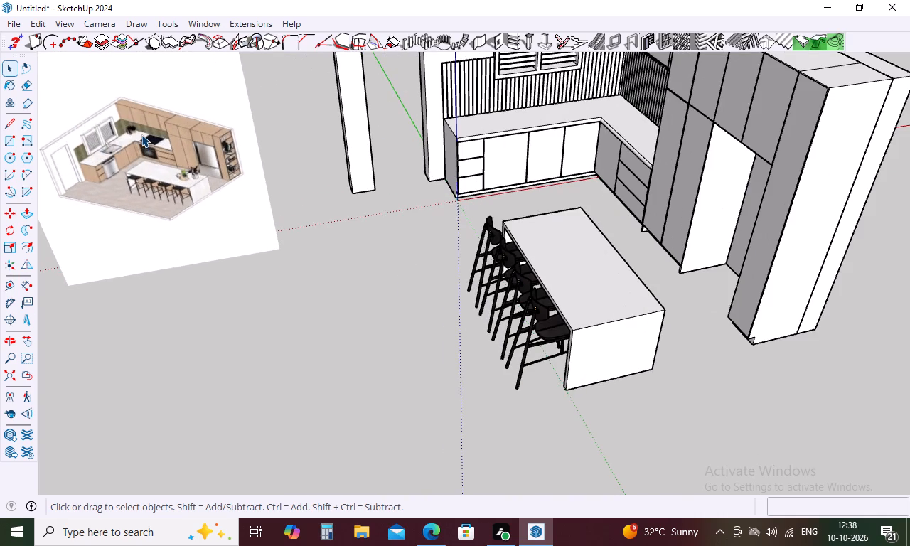
scroll(143, 138, down, 7)
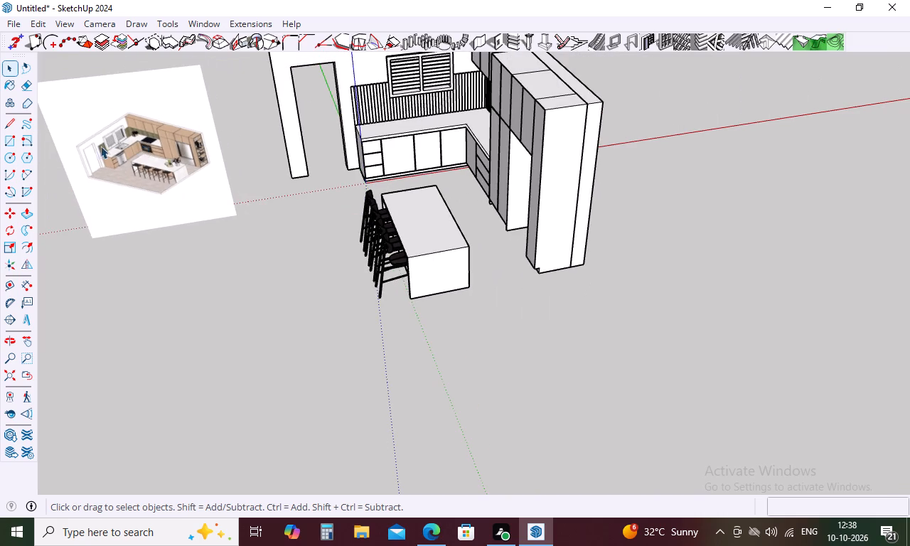
Search the 3D Warehouse models for "fridge".
scroll(74, 144, up, 7)
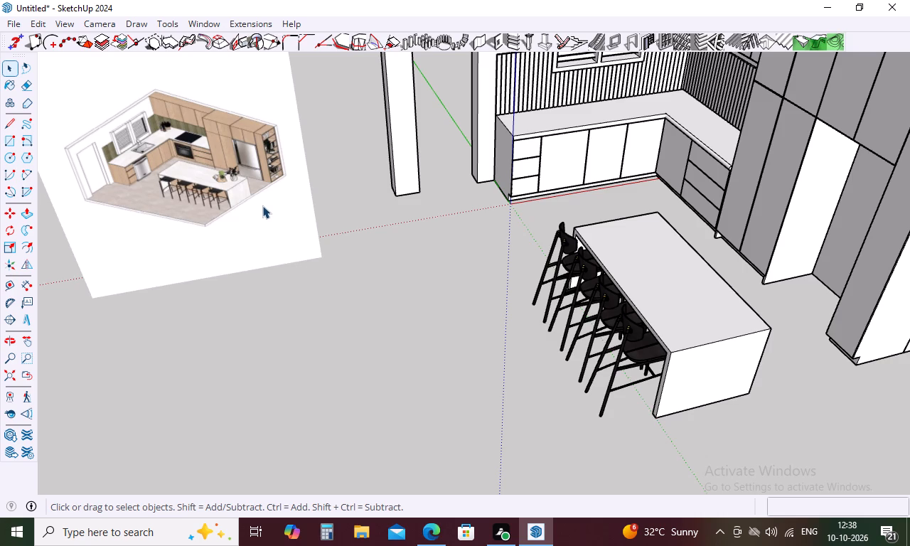
click(218, 23)
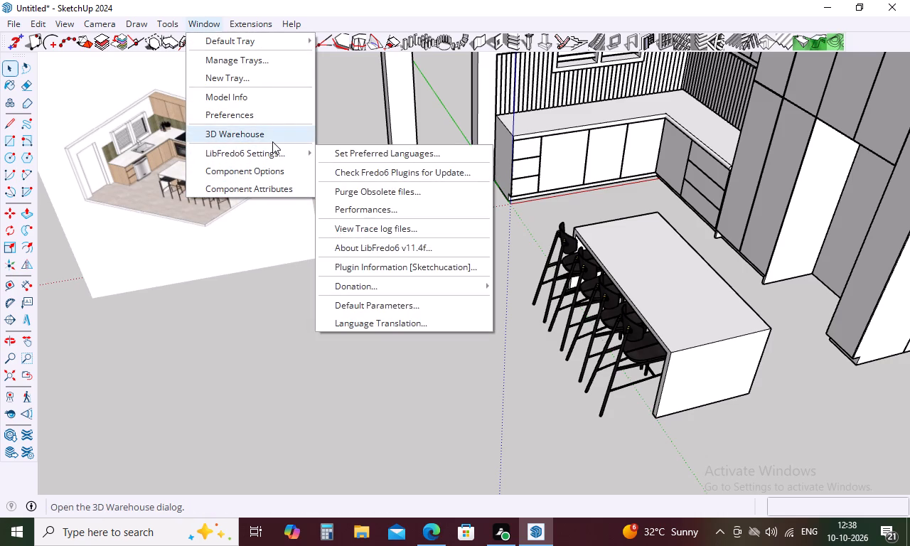
click(272, 141)
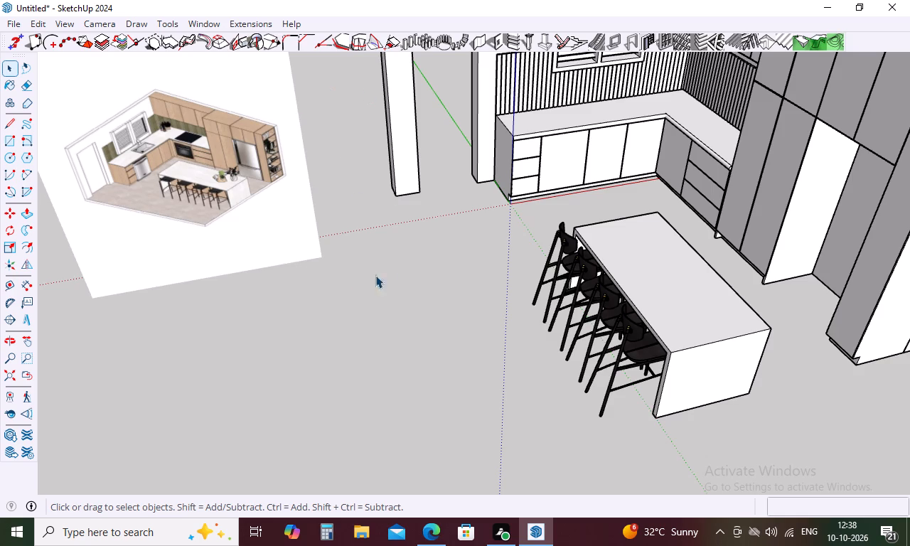
click(206, 22)
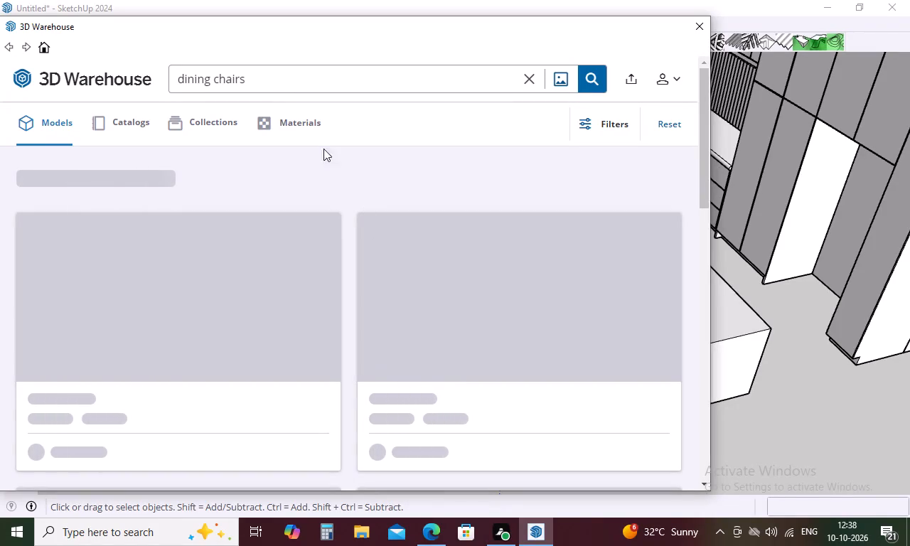
click(291, 87)
key(BackSpace)
key(BackSpace)
key(BackSpace)
key(BackSpace)
key(BackSpace)
key(BackSpace)
key(BackSpace)
key(BackSpace)
key(BackSpace)
key(BackSpace)
key(BackSpace)
key(BackSpace)
key(BackSpace)
key(BackSpace)
key(BackSpace)
key(BackSpace)
key(BackSpace)
key(BackSpace)
key(BackSpace)
key(BackSpace)
key(t)
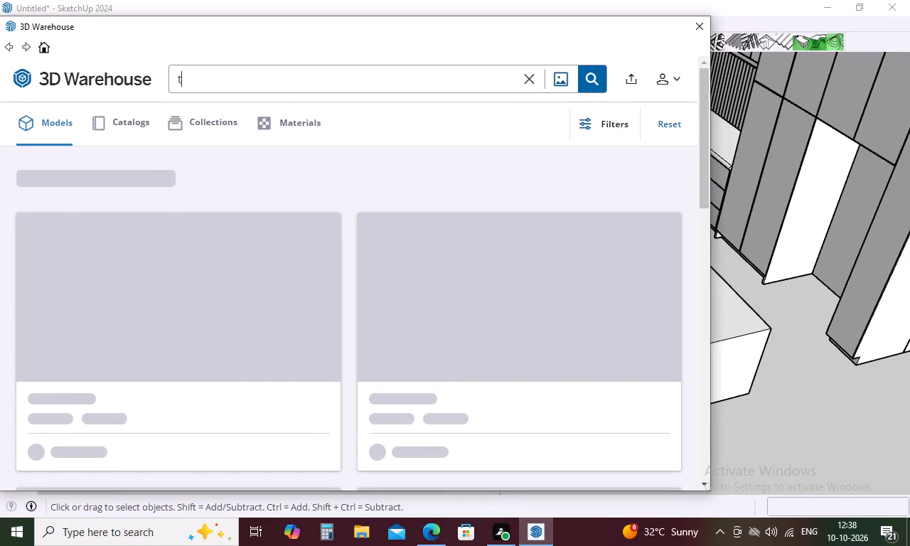
text(efrigi)
key(BackSpace)
key(BackSpace)
key(BackSpace)
key(BackSpace)
key(BackSpace)
key(BackSpace)
key(BackSpace)
key(BackSpace)
key(BackSpace)
key(BackSpace)
key(BackSpace)
key(BackSpace)
key(BackSpace)
key(BackSpace)
key(BackSpace)
key(BackSpace)
key(g)
key(BackSpace)
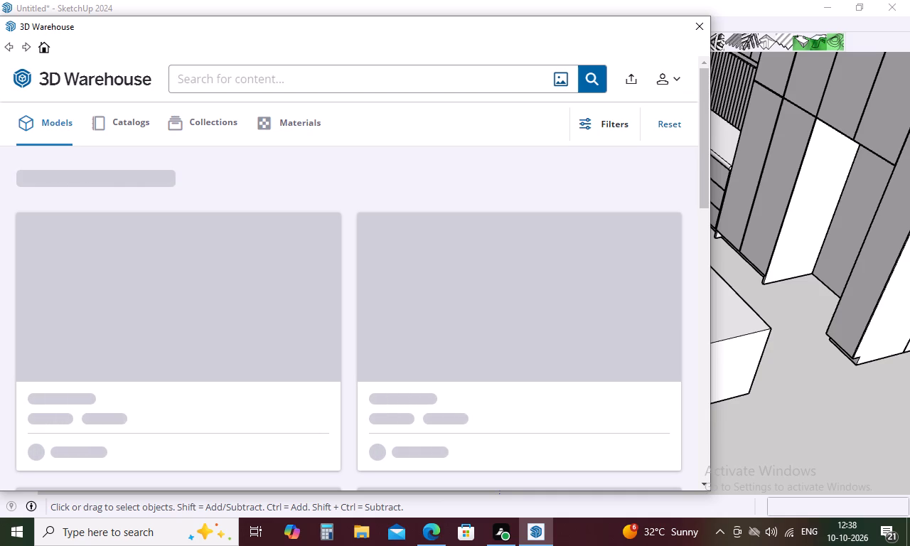
text(fr)
key(i)
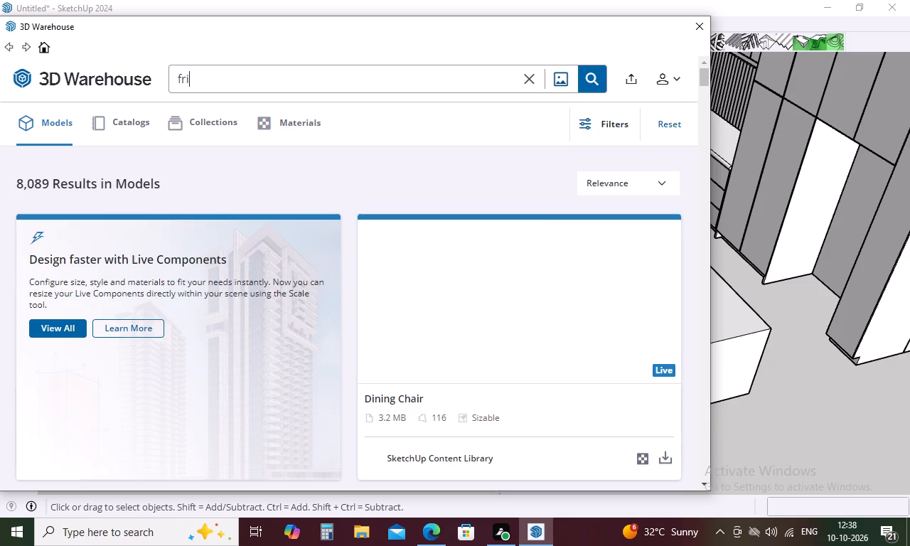
text(dg)
key(e)
key(Return)
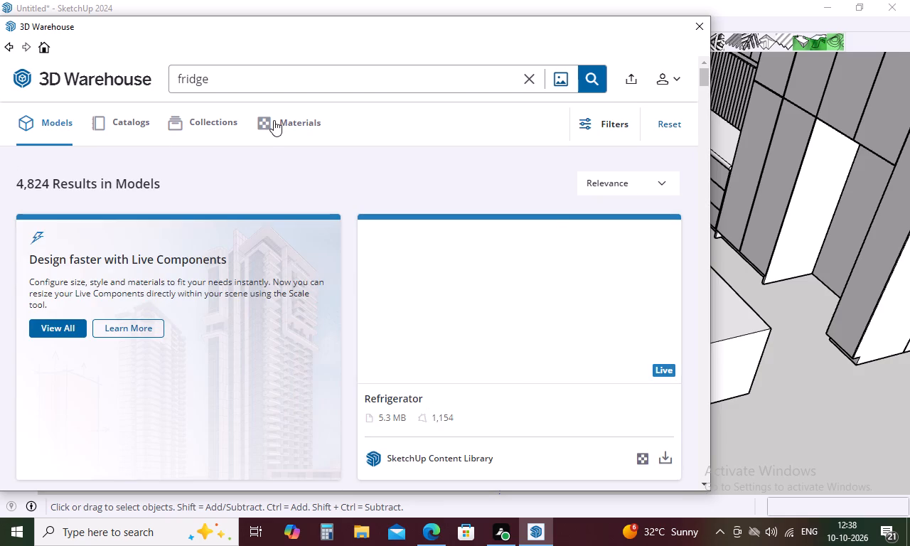
Browse the fridge search results for a model that suits the tall cabinet opening in the kitchen.
scroll(412, 308, down, 4)
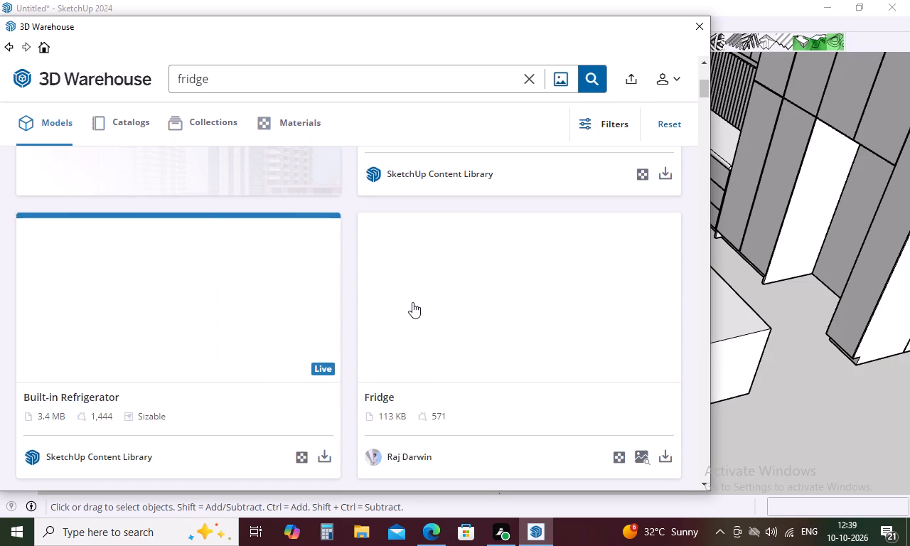
scroll(412, 302, down, 1)
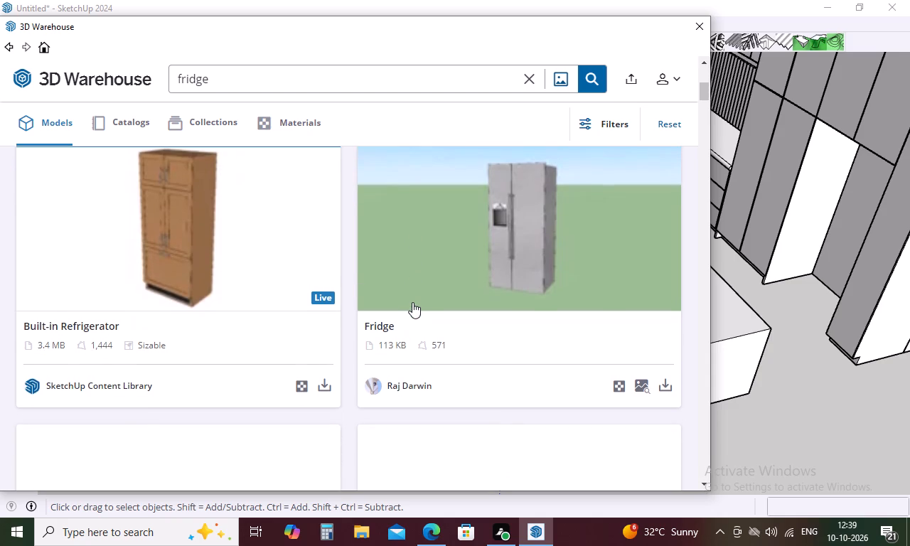
scroll(412, 302, down, 6)
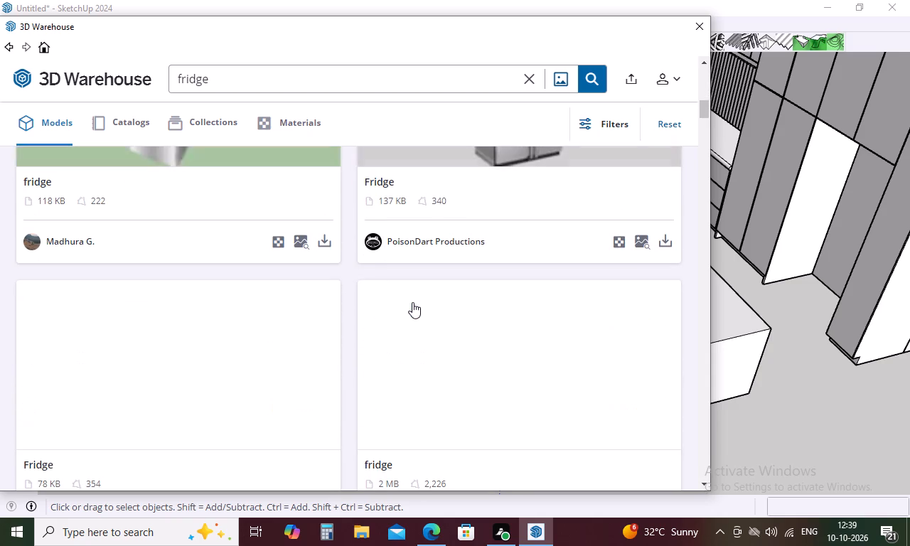
scroll(412, 302, down, 2)
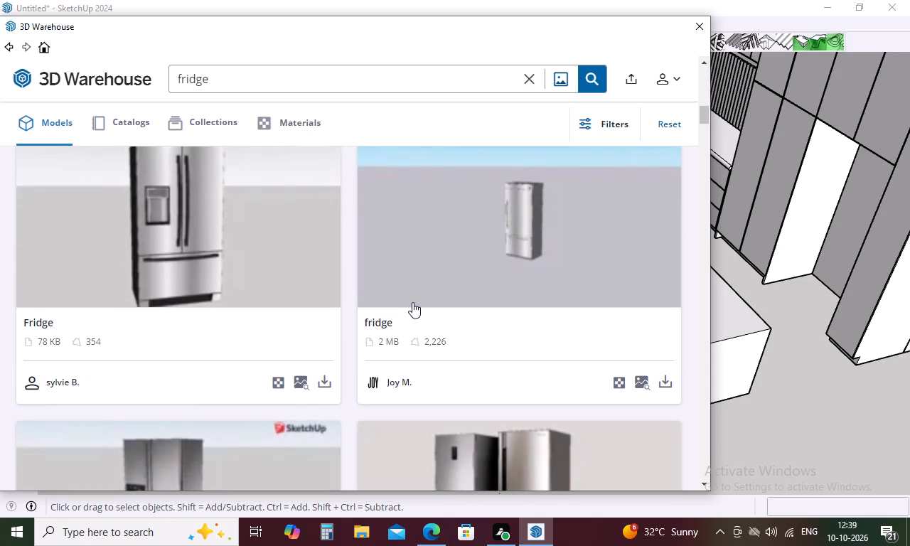
scroll(412, 302, down, 2)
scroll(412, 302, up, 3)
scroll(525, 288, up, 4)
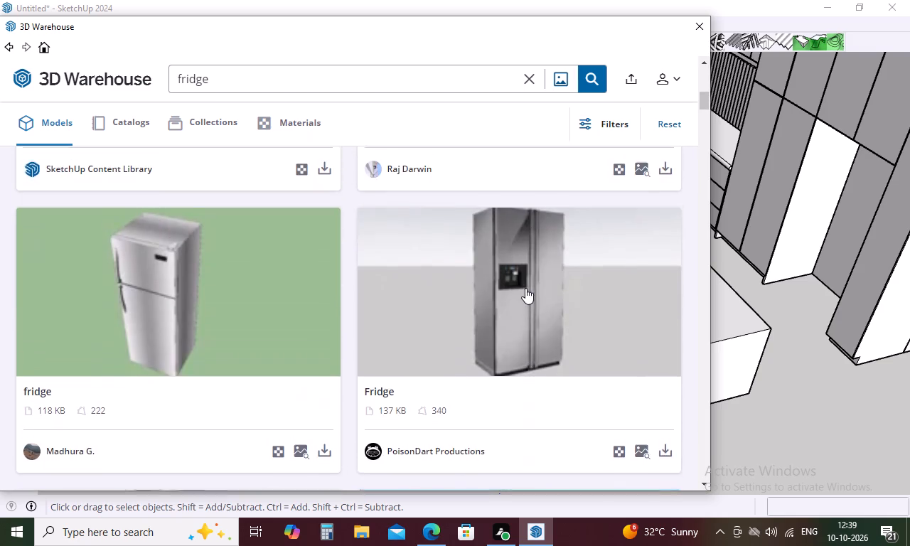
scroll(525, 288, up, 11)
scroll(525, 288, down, 3)
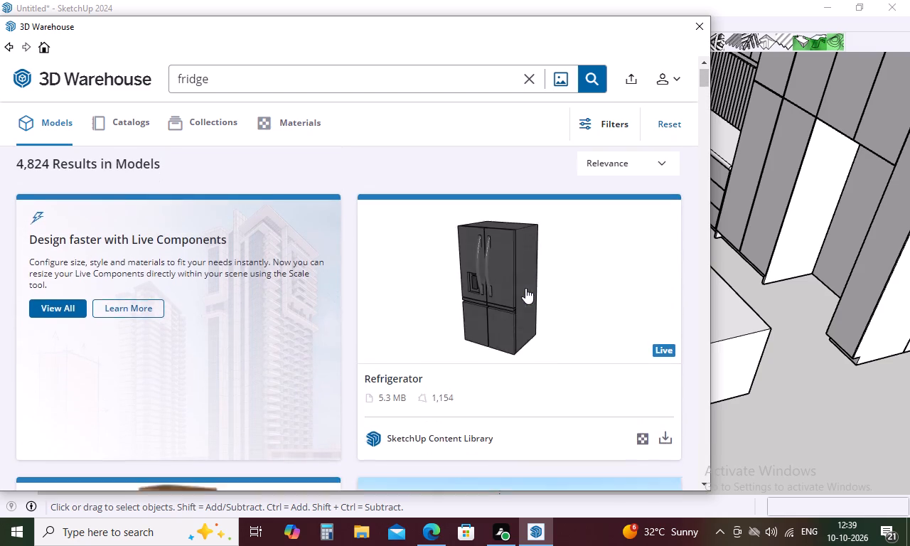
scroll(525, 288, up, 3)
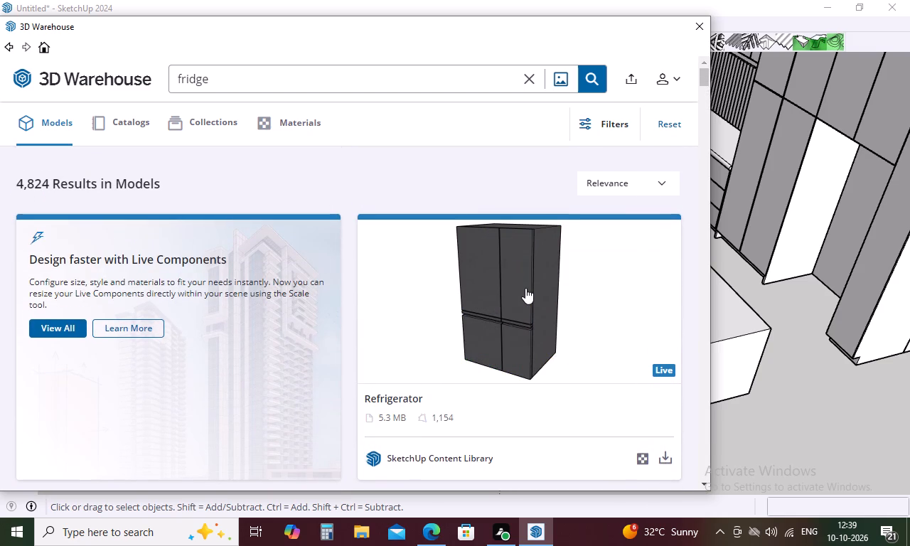
scroll(525, 288, down, 10)
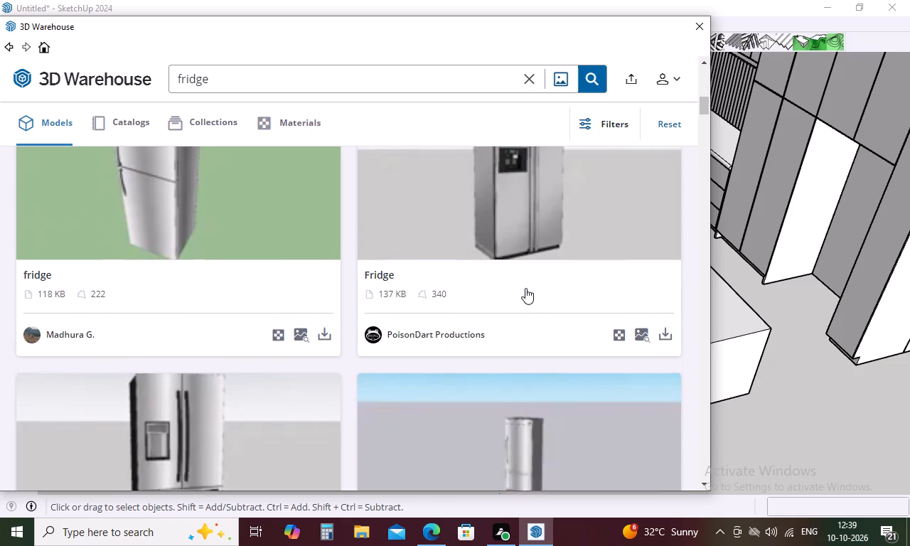
scroll(525, 288, down, 7)
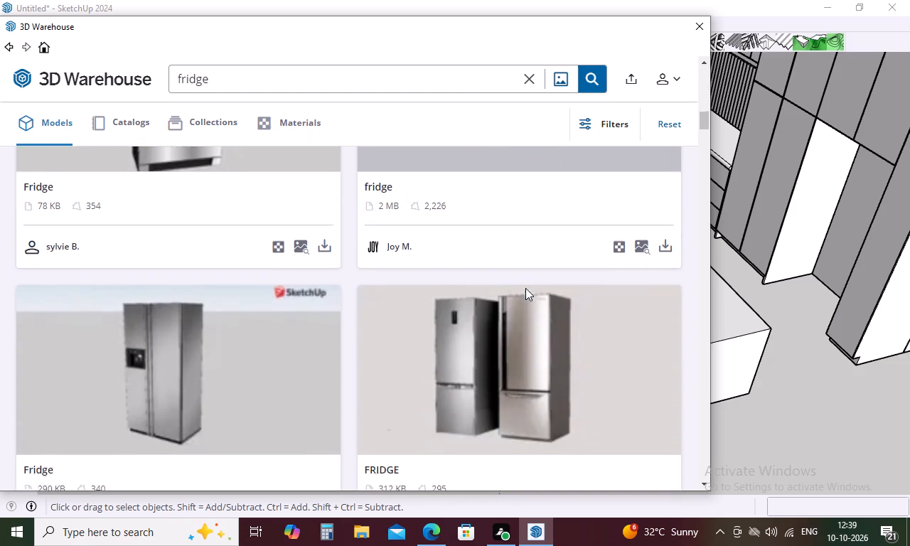
scroll(525, 288, down, 3)
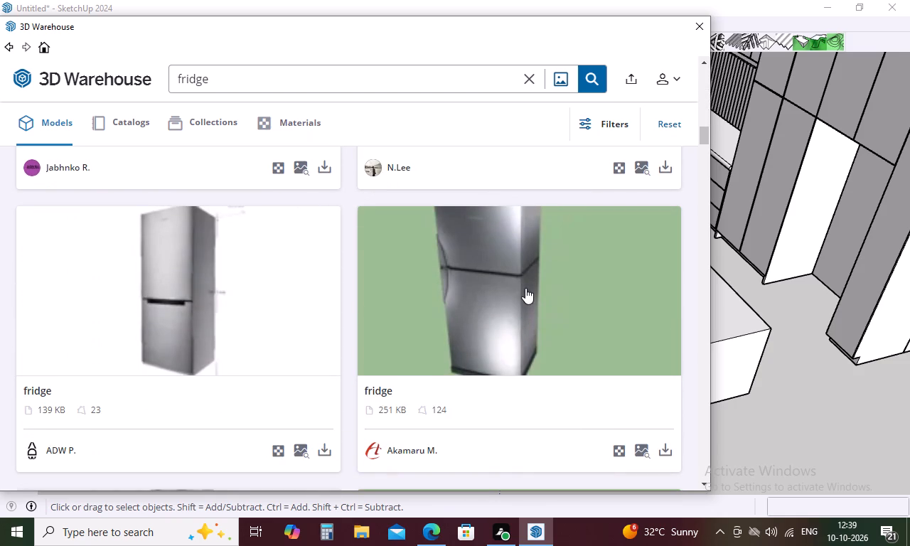
scroll(525, 288, down, 7)
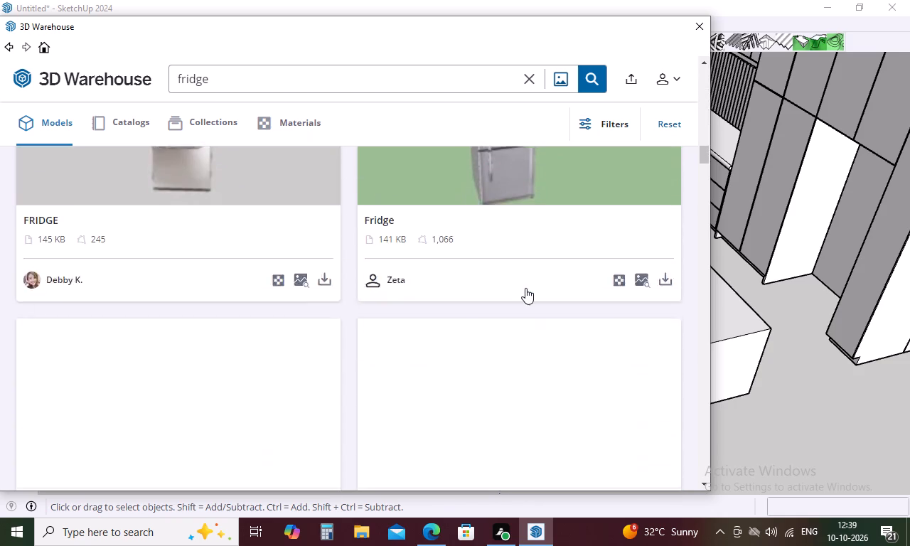
scroll(525, 288, down, 7)
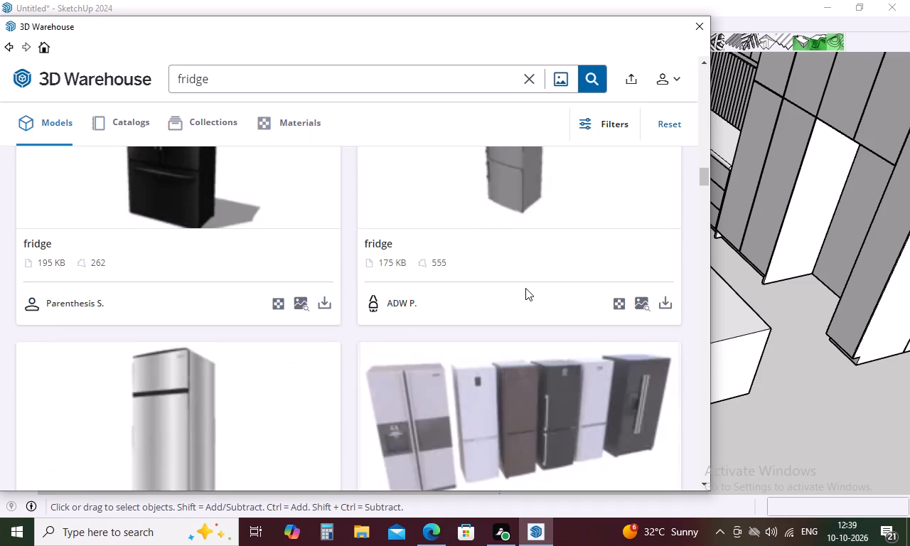
scroll(525, 288, down, 4)
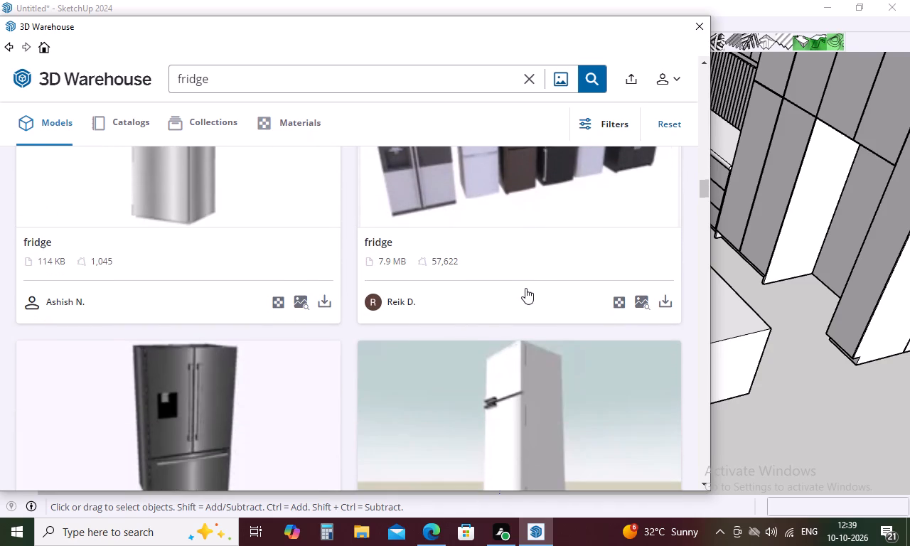
scroll(525, 288, up, 2)
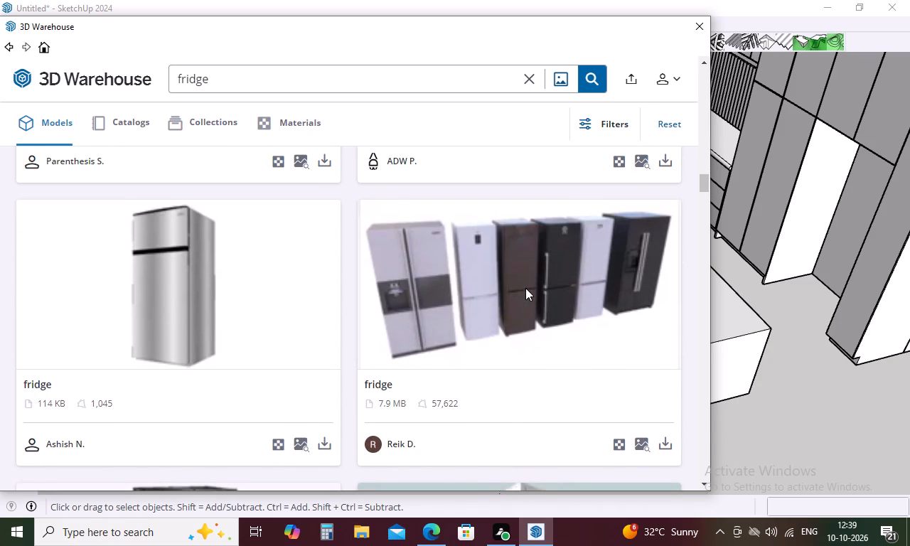
Examine the fridge in the kitchen reference image to compare its style with the available models.
scroll(813, 274, down, 20)
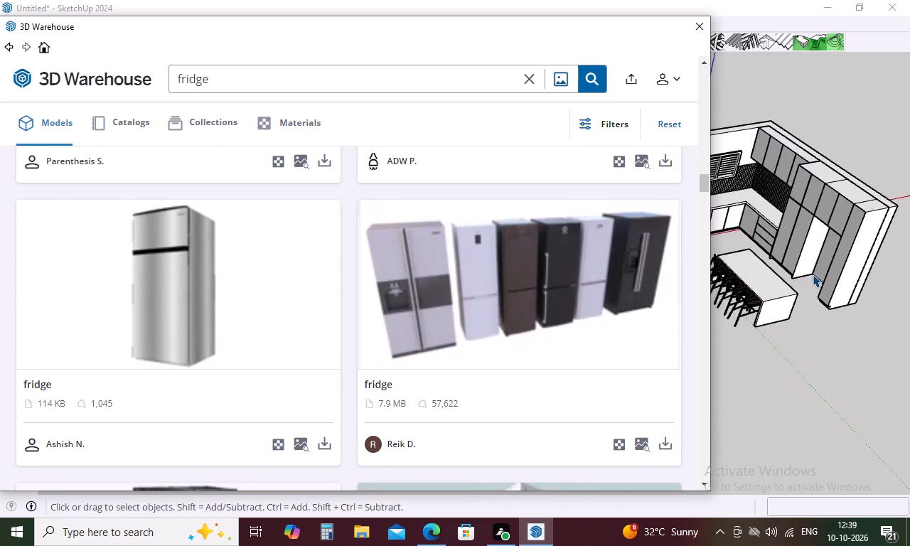
scroll(813, 274, down, 13)
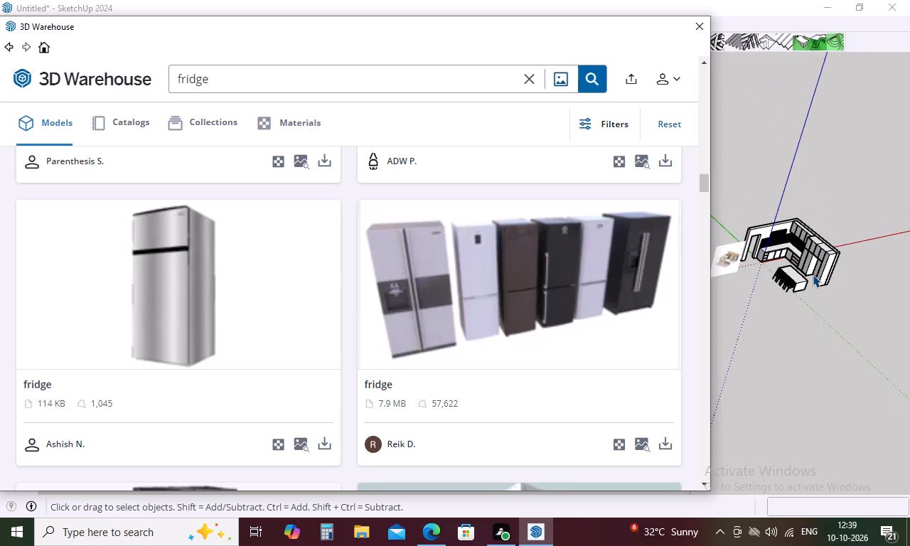
scroll(813, 274, down, 4)
scroll(750, 263, up, 12)
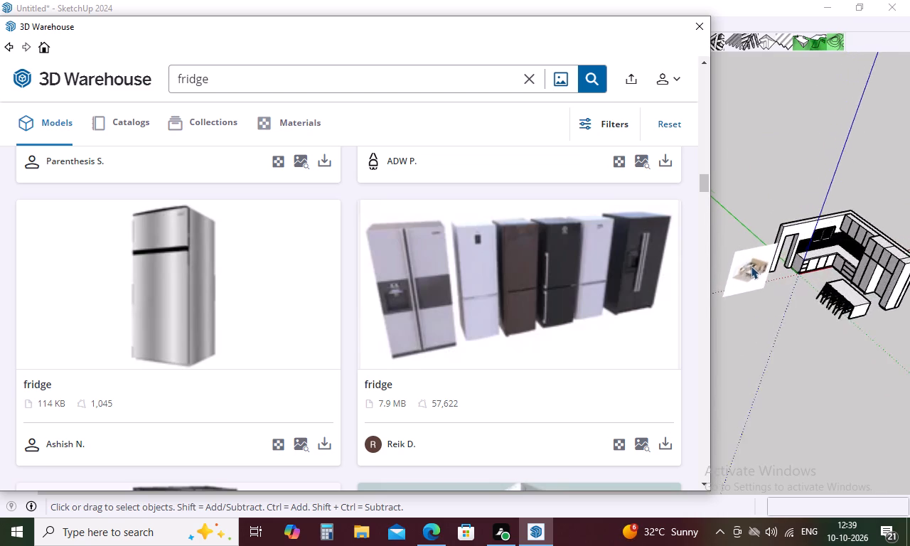
scroll(751, 266, up, 17)
scroll(774, 276, up, 4)
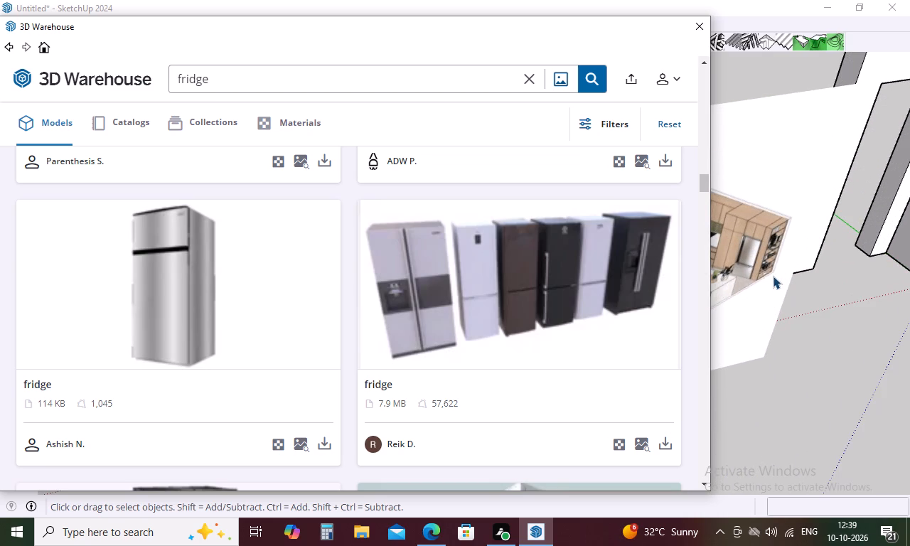
scroll(800, 212, down, 2)
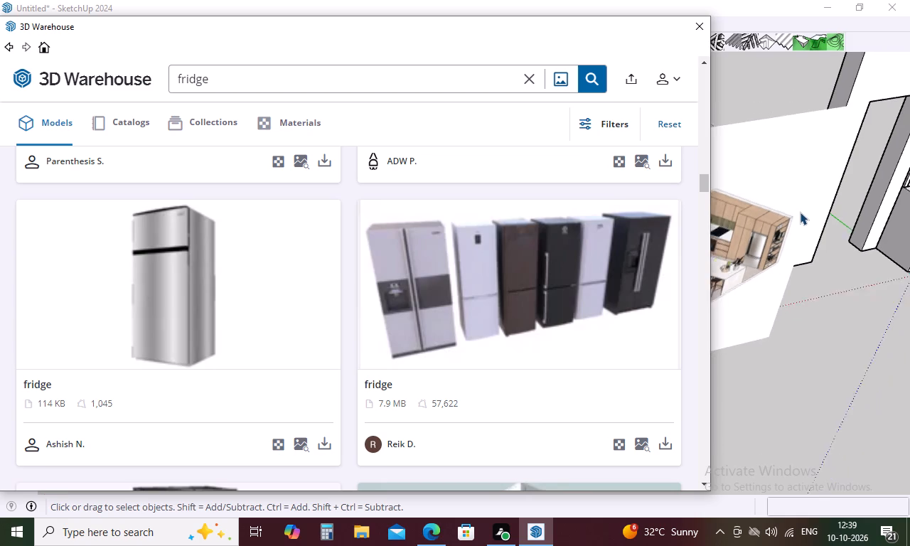
scroll(800, 212, down, 6)
scroll(766, 240, up, 3)
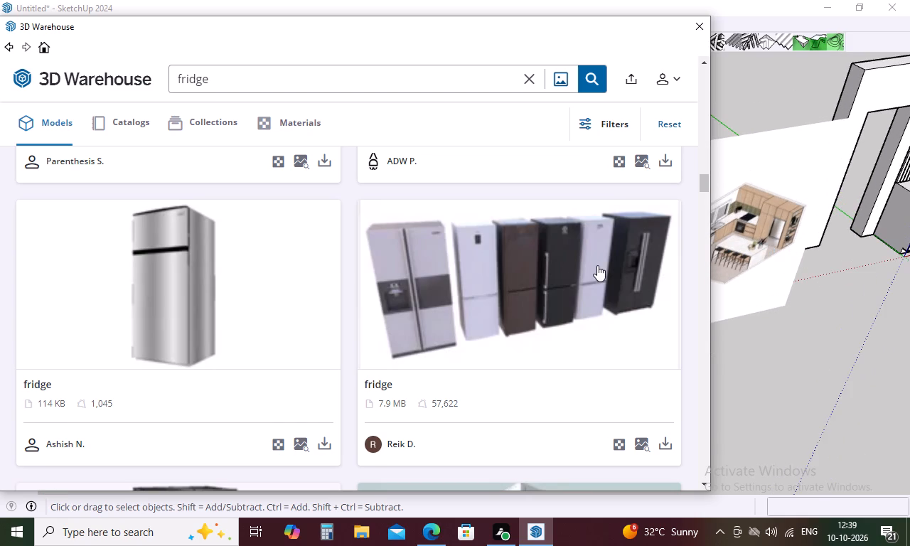
Load the silver two-door top-freezer fridge model (114 KB) into the kitchen model and place it beside the tall cabinets.
scroll(597, 265, down, 3)
scroll(592, 268, up, 2)
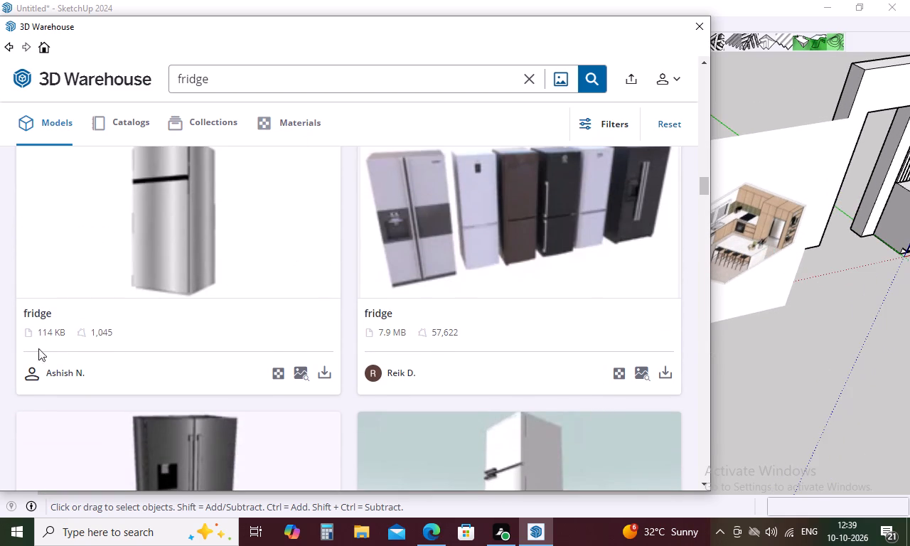
click(321, 373)
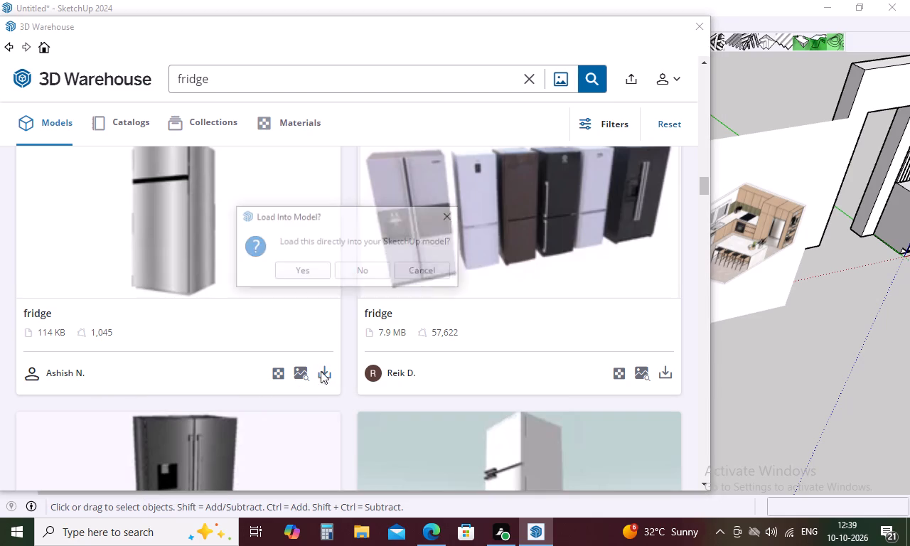
click(311, 270)
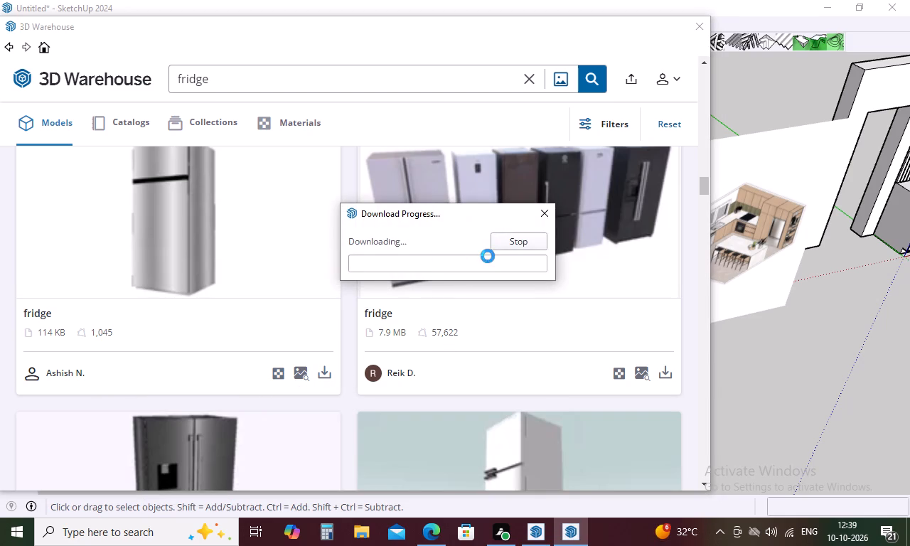
scroll(479, 223, down, 4)
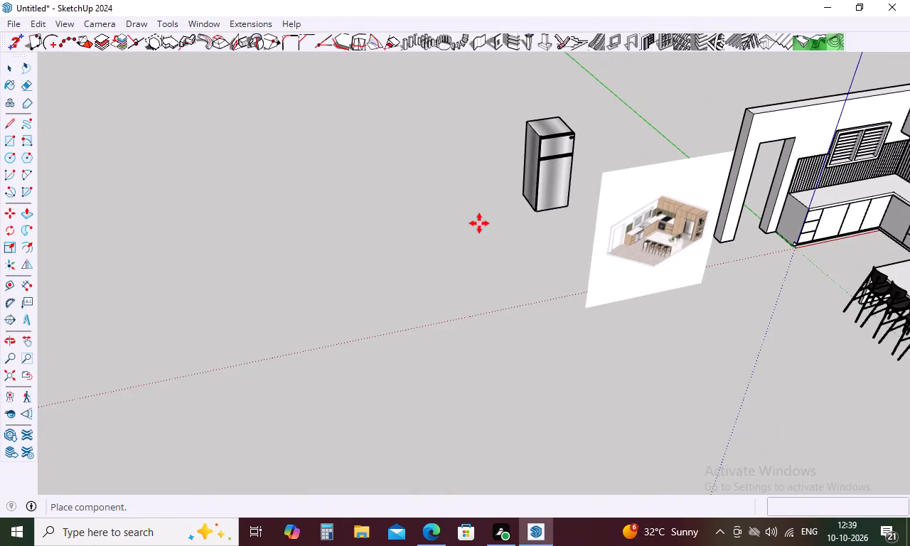
scroll(479, 223, down, 12)
middle_drag(496, 274, 797, 306)
scroll(643, 132, up, 12)
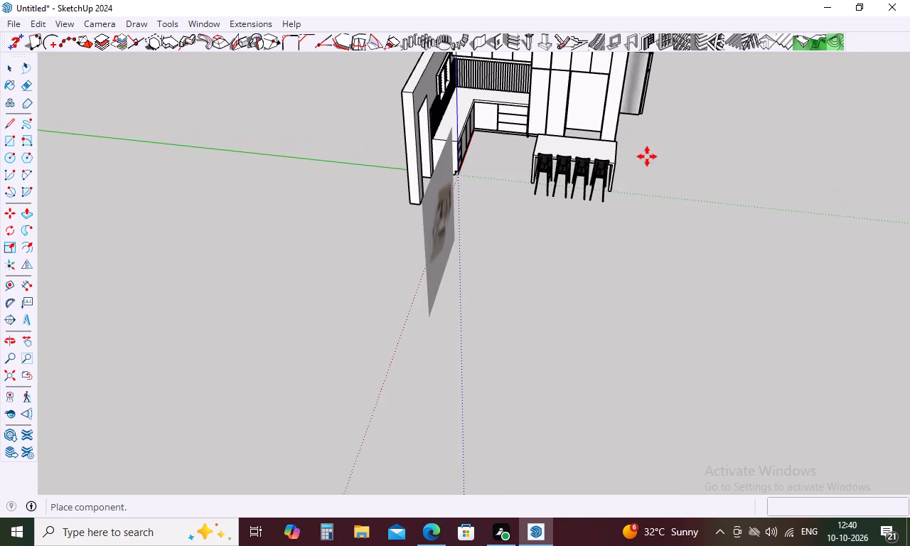
click(673, 187)
Rotate the fridge about 90° around the vertical axis at its bottom corner so its doors face the island side.
middle_drag(696, 127, 595, 209)
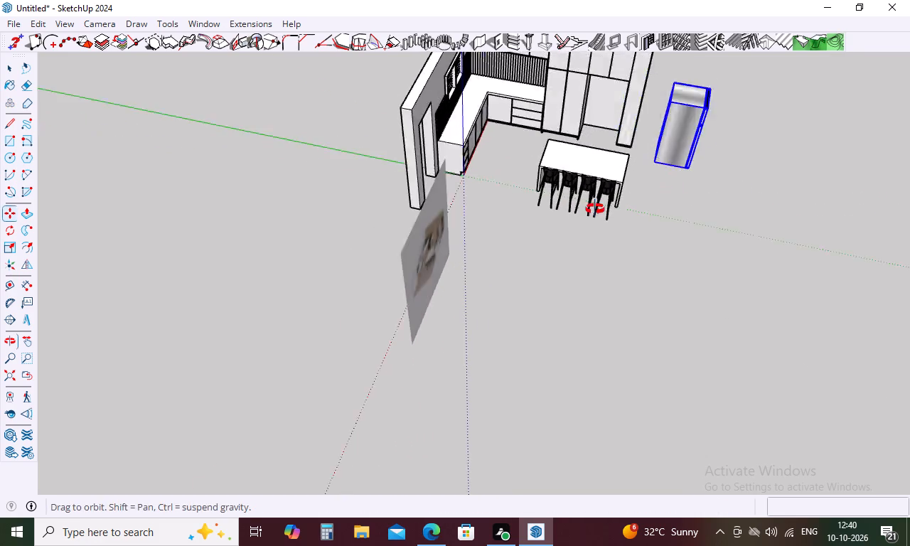
middle_drag(595, 209, 433, 196)
key(q)
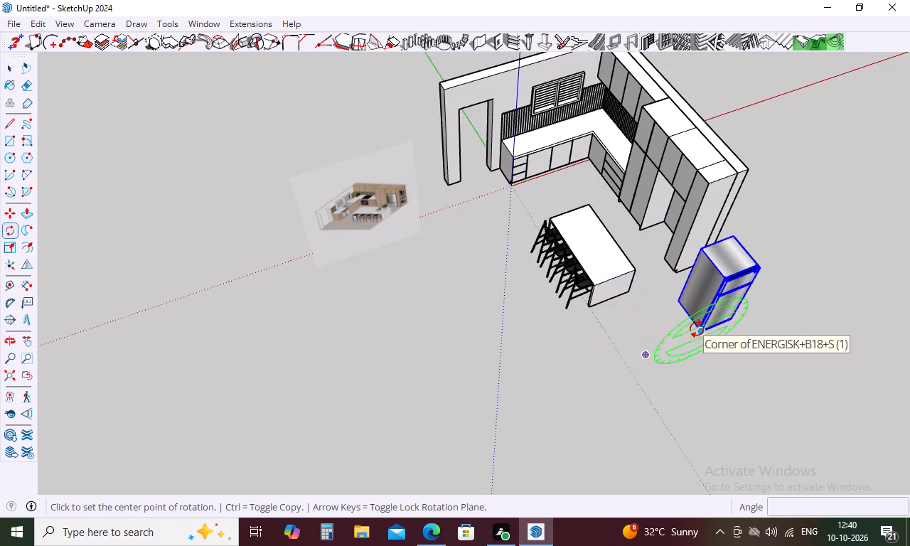
middle_drag(707, 327, 689, 392)
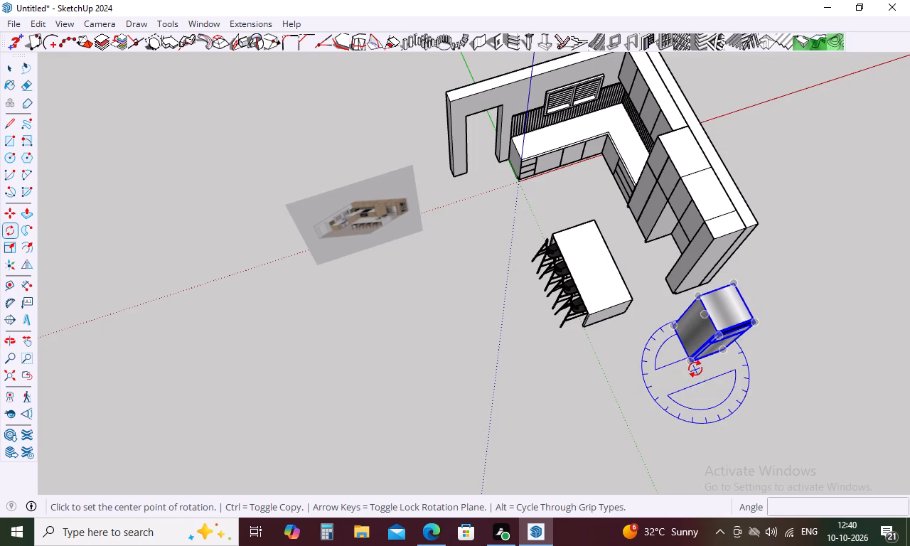
key(Up)
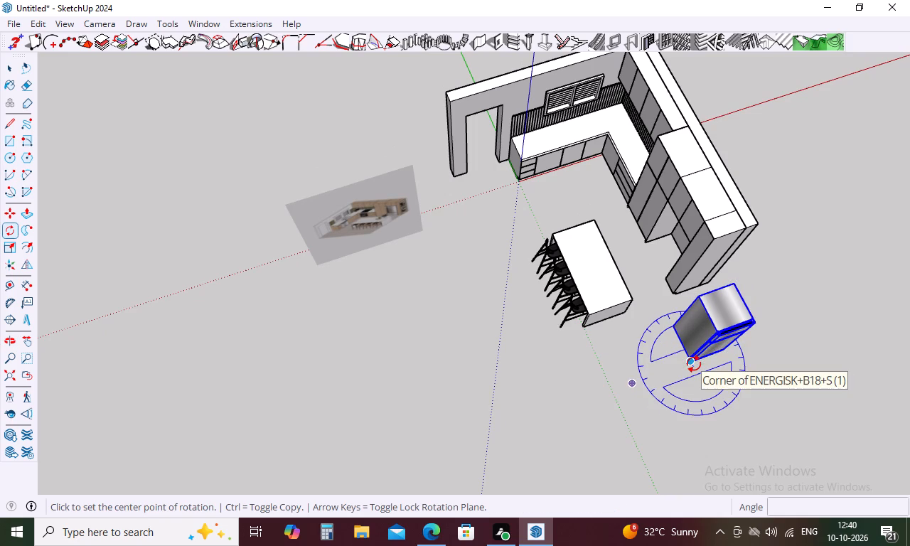
click(694, 364)
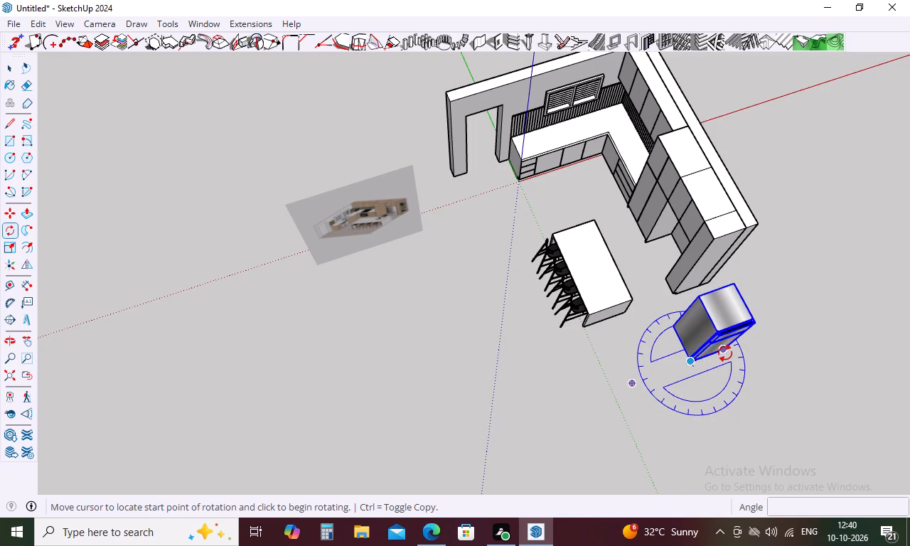
click(725, 353)
click(722, 424)
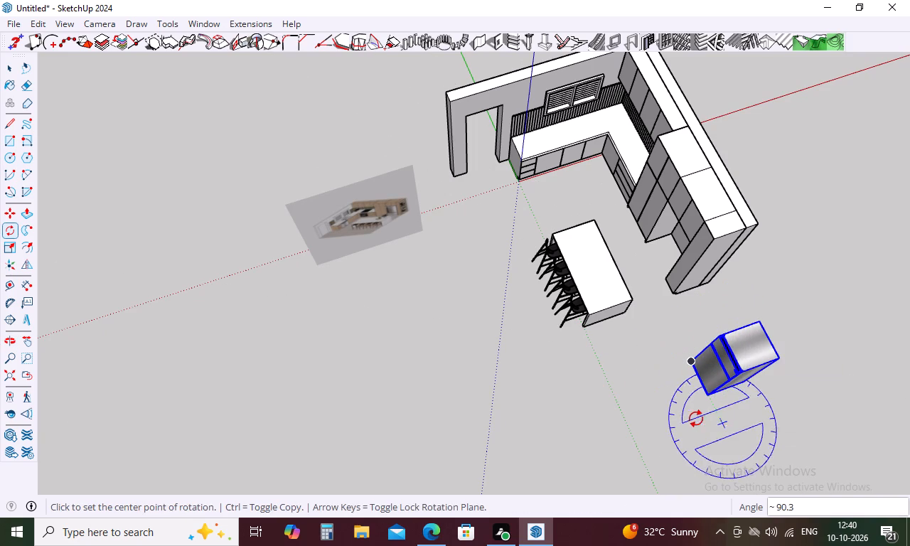
key(space)
Move the fridge by its bottom front corner into the tall cabinet opening, against the base of the adjoining cabinet side.
key(m)
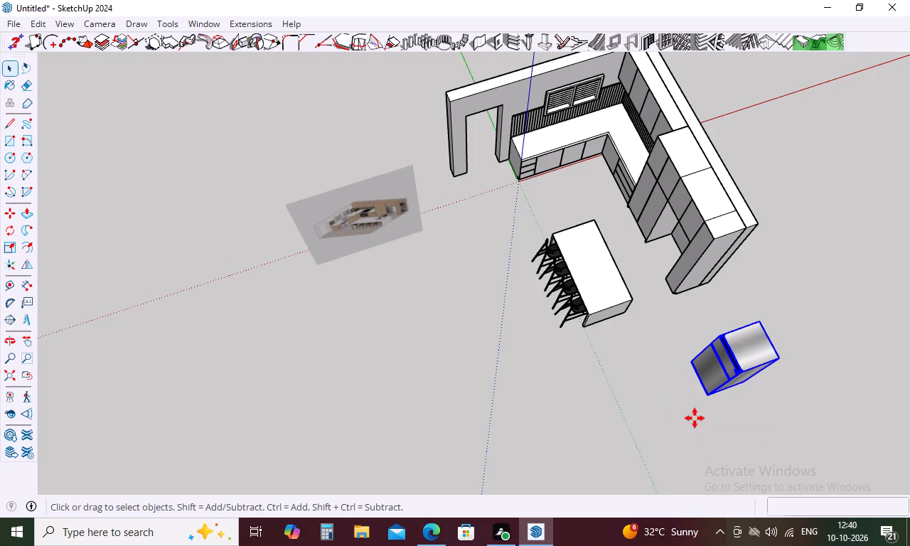
scroll(695, 418, down, 5)
middle_drag(684, 478, 869, 287)
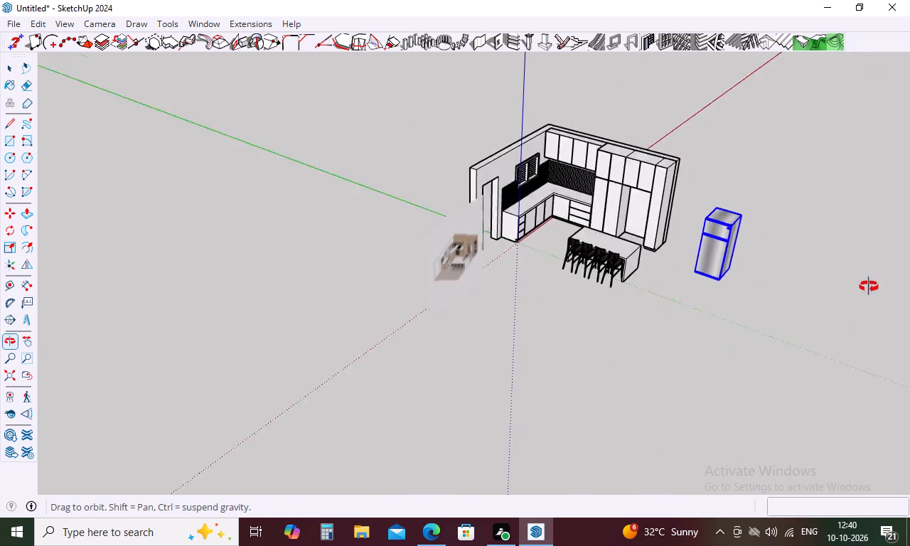
middle_drag(869, 287, 872, 249)
middle_drag(698, 277, 823, 287)
scroll(823, 287, up, 1)
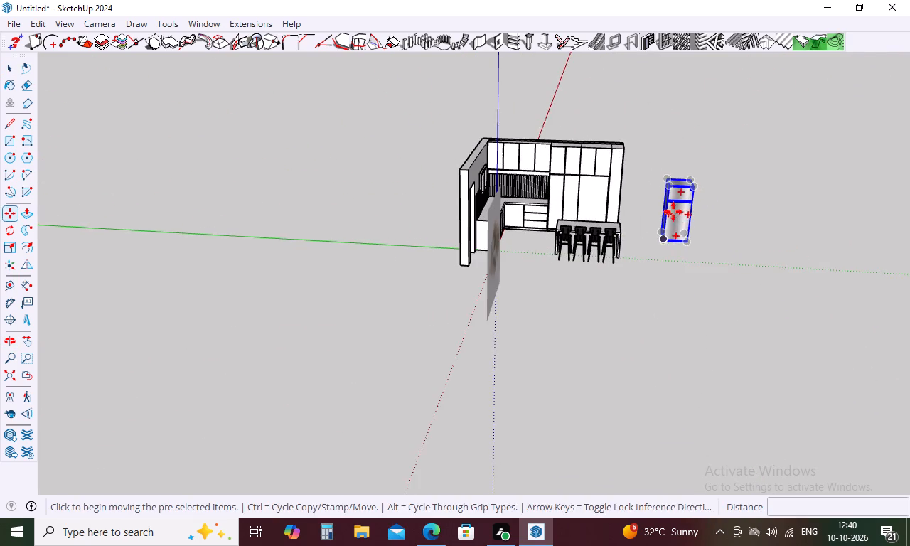
scroll(673, 212, up, 20)
scroll(673, 212, up, 1)
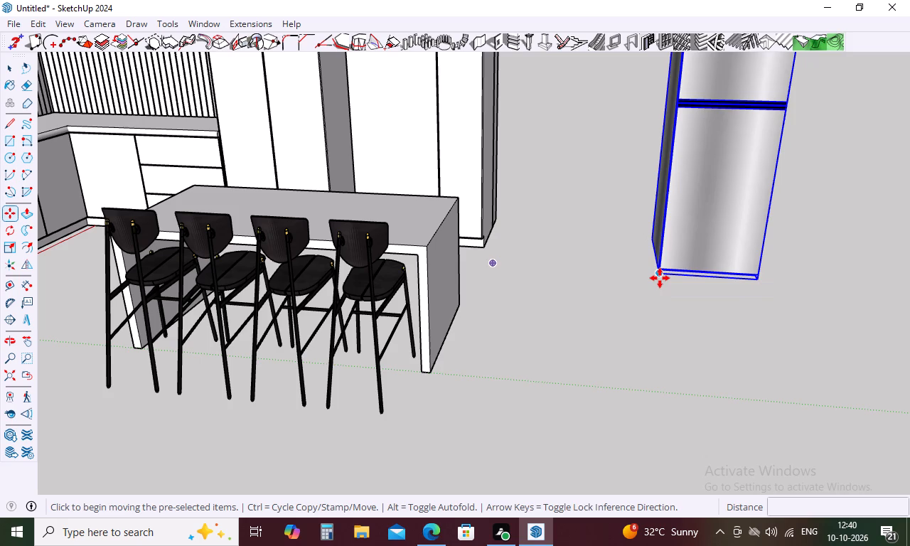
click(660, 278)
middle_drag(330, 180, 360, 322)
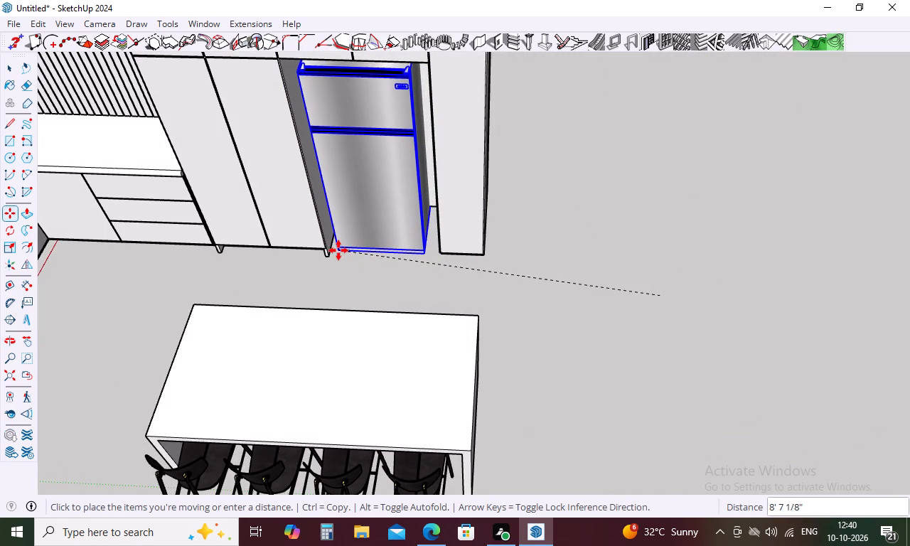
middle_drag(338, 250, 341, 218)
scroll(331, 235, up, 11)
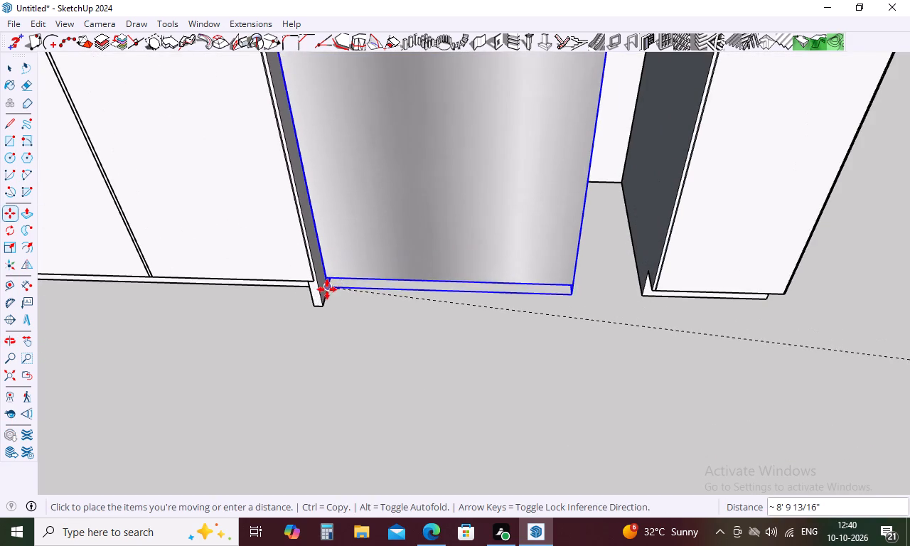
click(327, 304)
Scale the fridge to about 1.3 times its width and stretch its height to fill the tall cabinet opening.
middle_drag(476, 306, 440, 293)
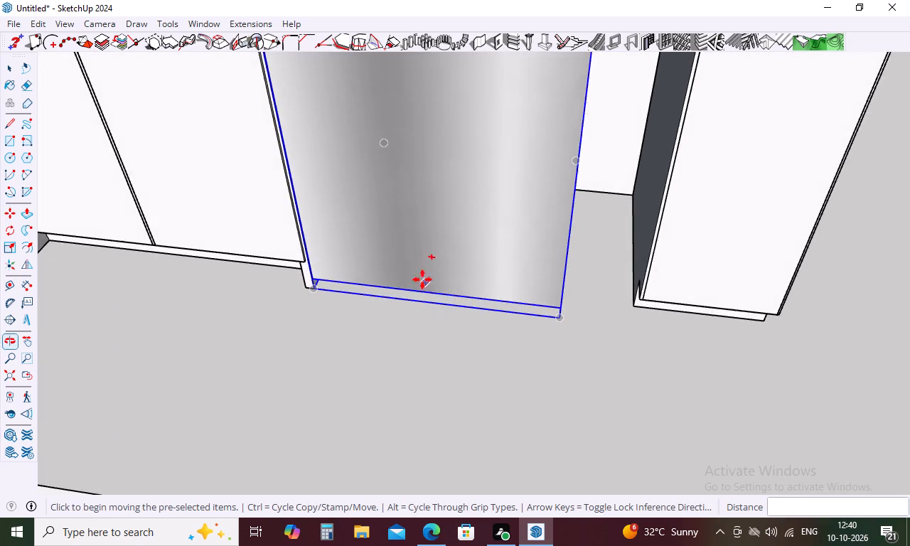
scroll(397, 262, down, 11)
middle_drag(441, 297, 323, 268)
scroll(335, 225, down, 8)
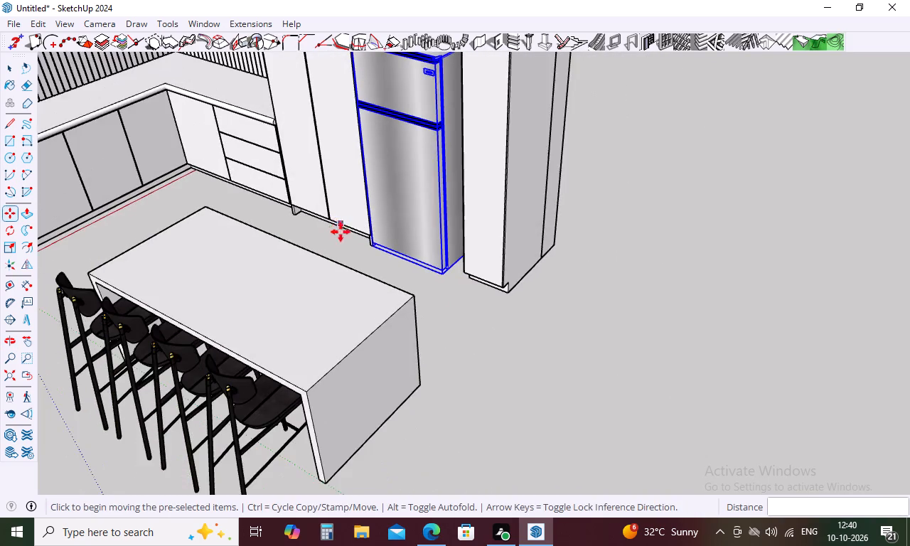
scroll(341, 232, down, 3)
scroll(439, 282, down, 5)
middle_drag(441, 262, 441, 192)
scroll(411, 100, up, 4)
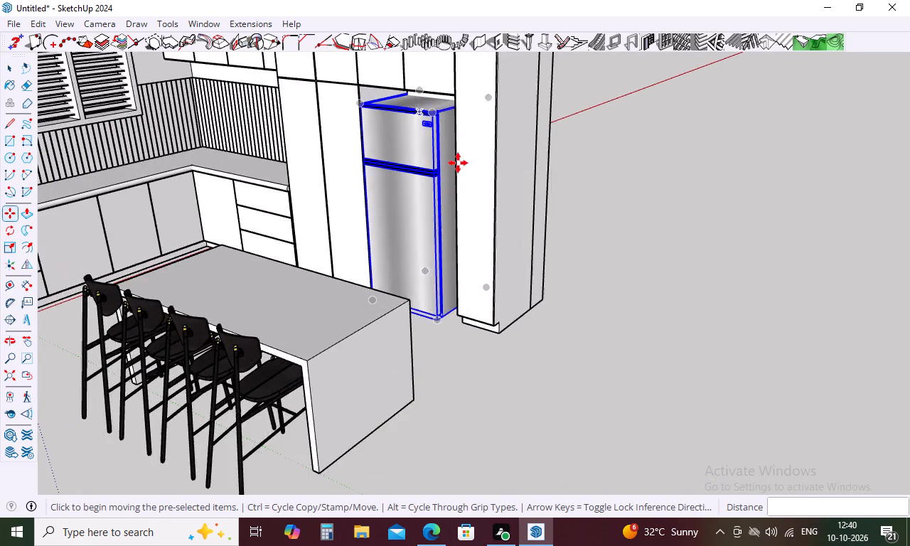
middle_drag(458, 163, 412, 222)
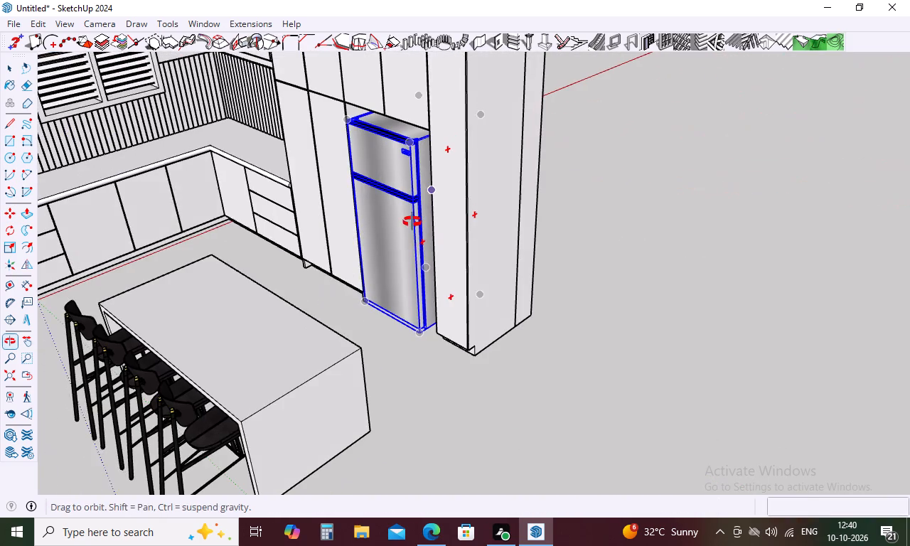
middle_drag(412, 222, 414, 220)
key(s)
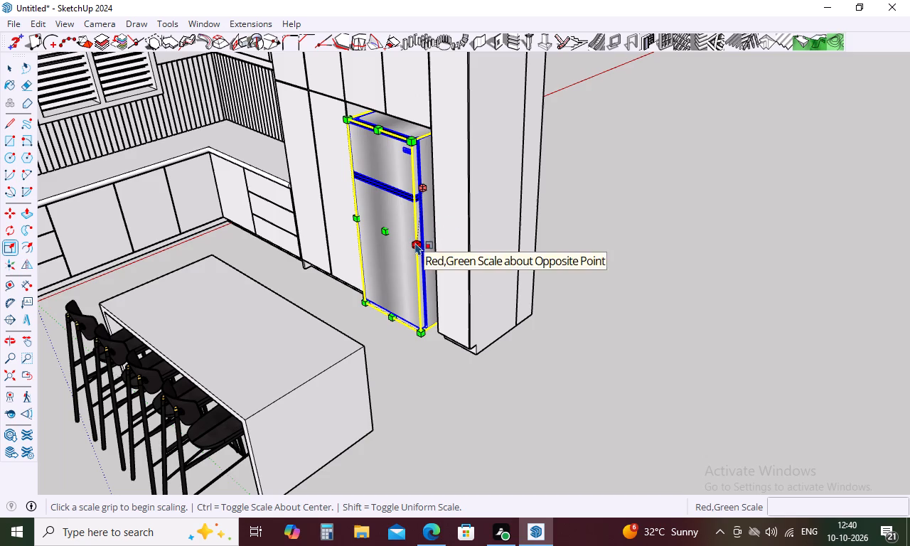
click(416, 242)
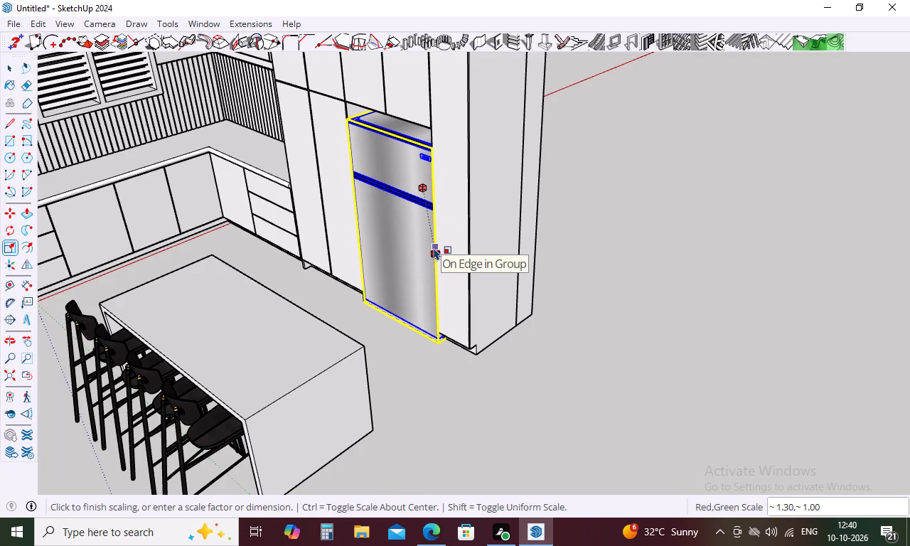
click(434, 247)
click(389, 136)
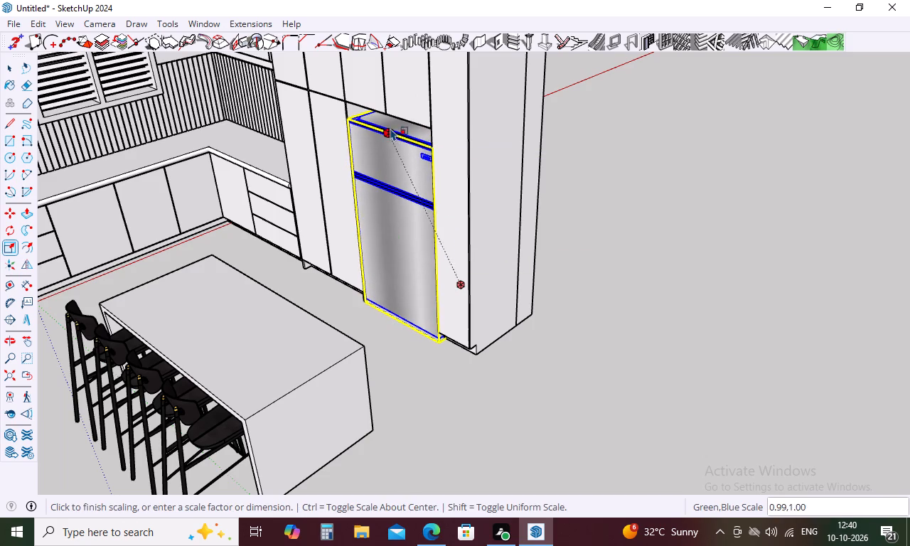
click(393, 117)
click(442, 418)
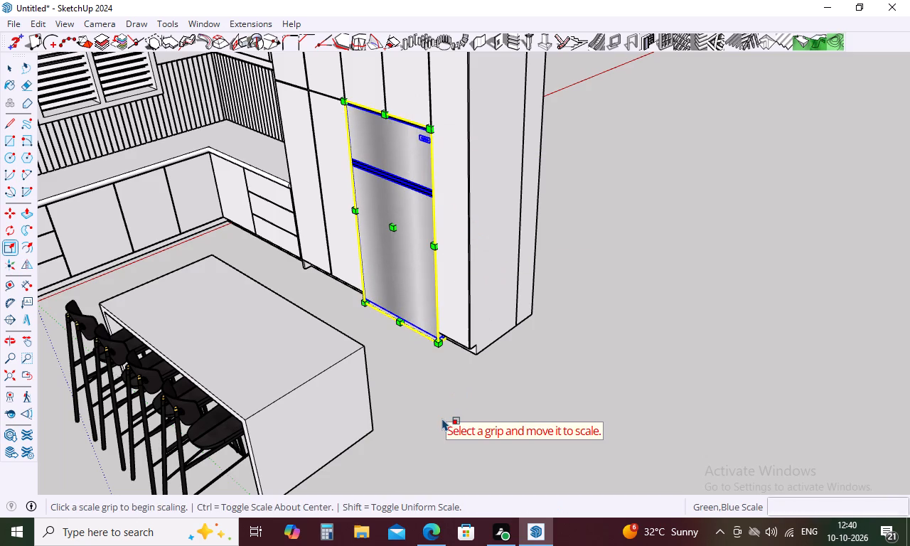
key(space)
Examine the kitchen with the fitted fridge against the reference image to identify the fixtures still missing.
scroll(496, 318, down, 2)
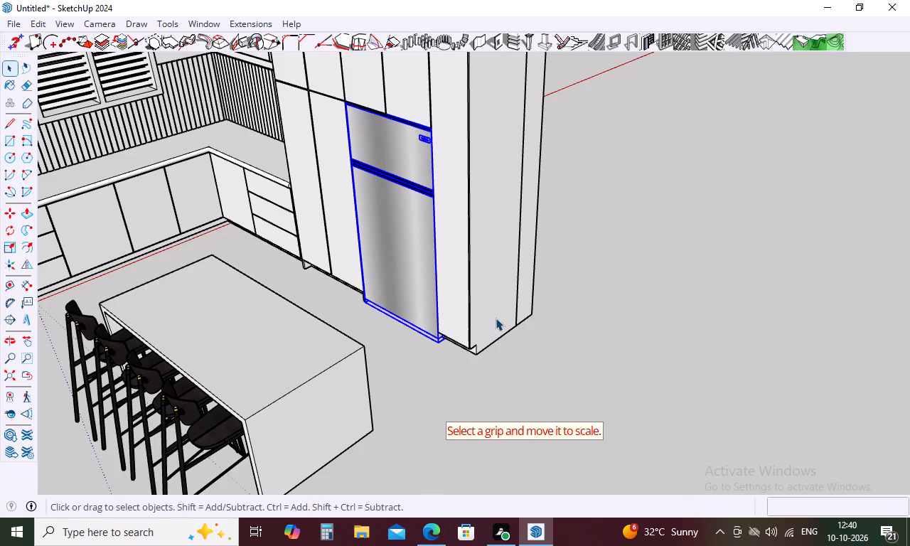
scroll(496, 318, down, 12)
middle_drag(503, 307, 659, 220)
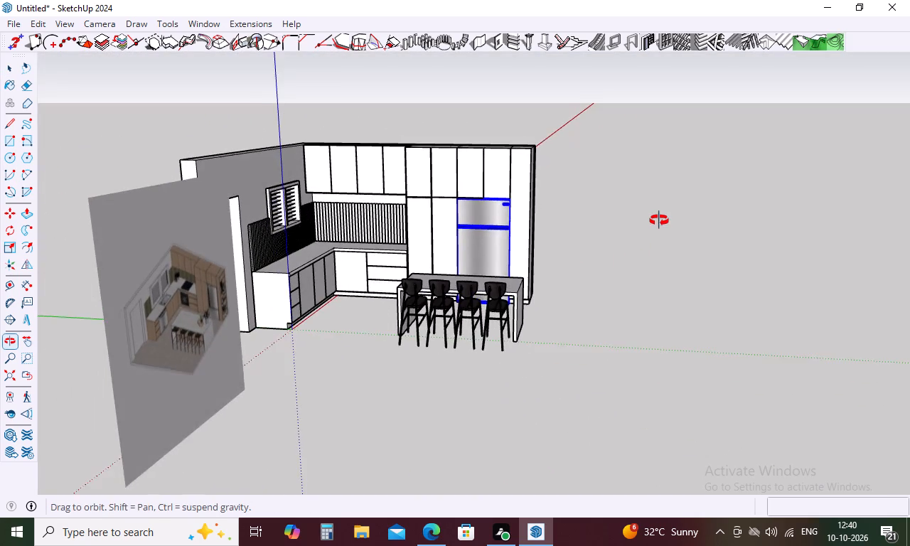
middle_drag(659, 220, 658, 239)
click(655, 281)
scroll(181, 341, up, 4)
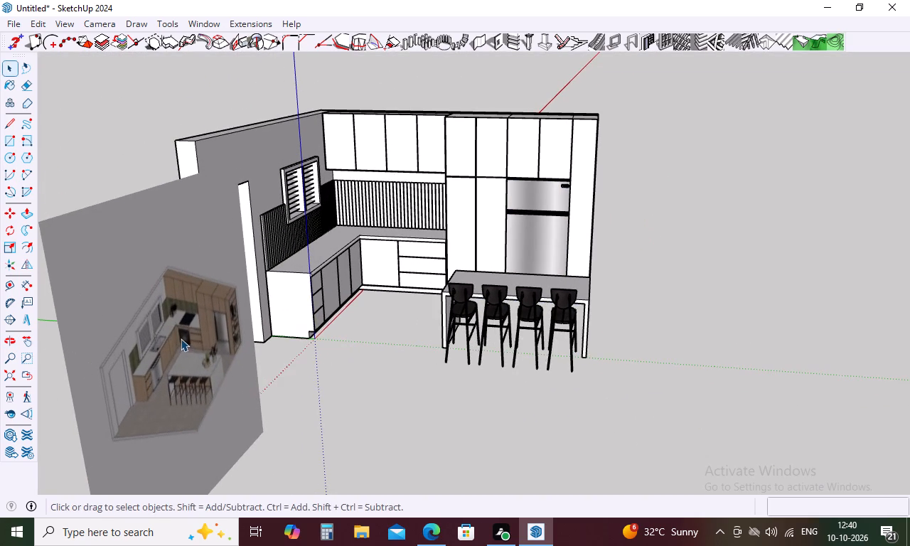
scroll(210, 331, up, 7)
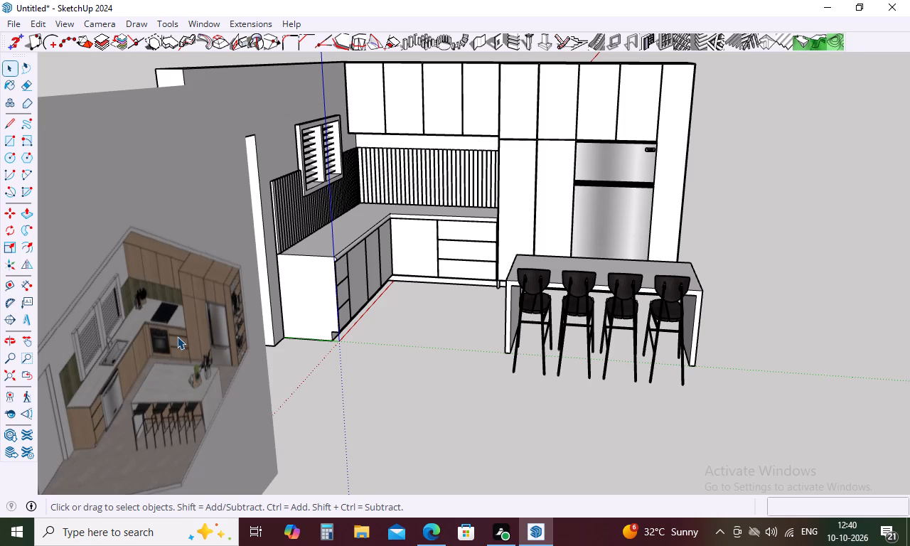
scroll(169, 309, up, 9)
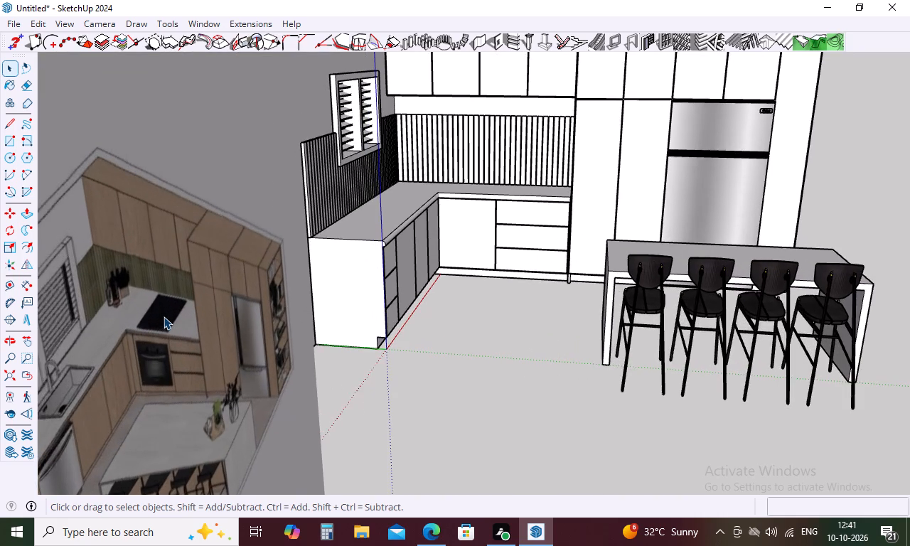
scroll(164, 316, down, 11)
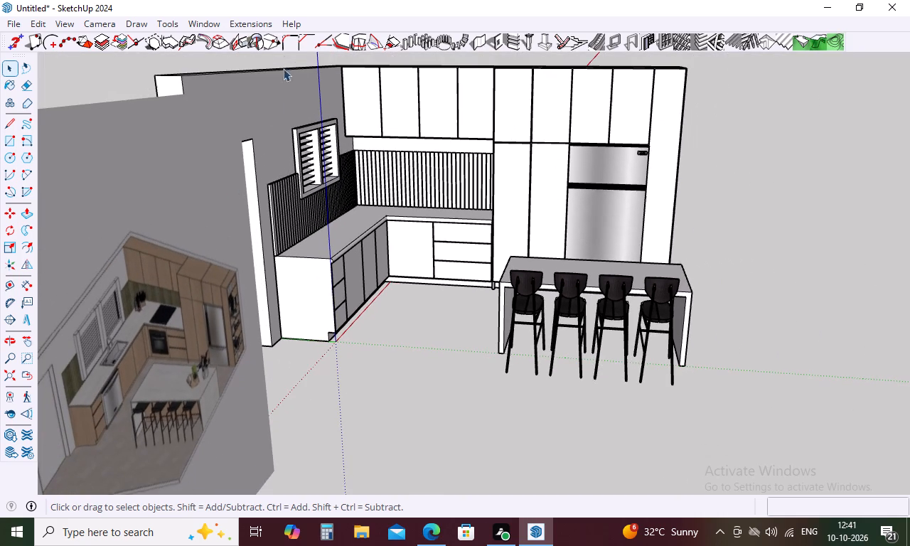
Search the 3D Warehouse models for "sink".
click(213, 24)
click(240, 135)
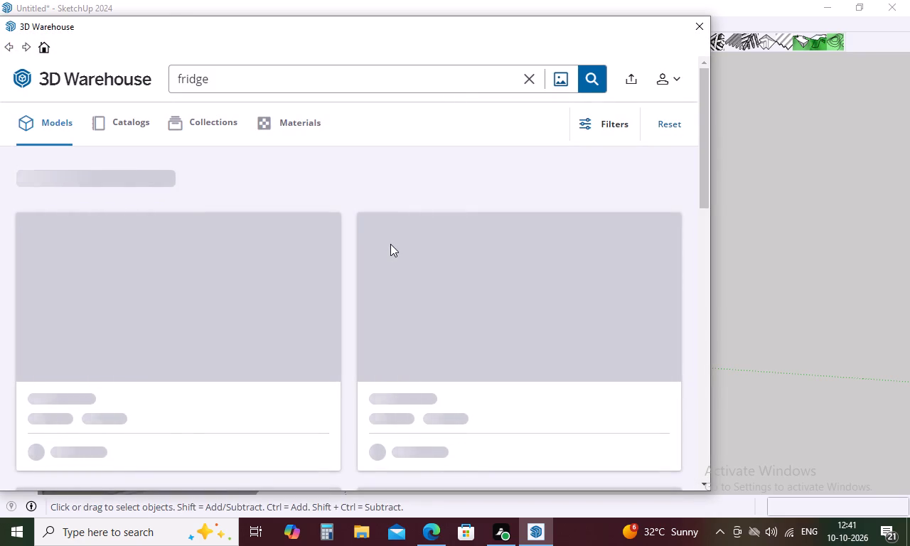
click(240, 83)
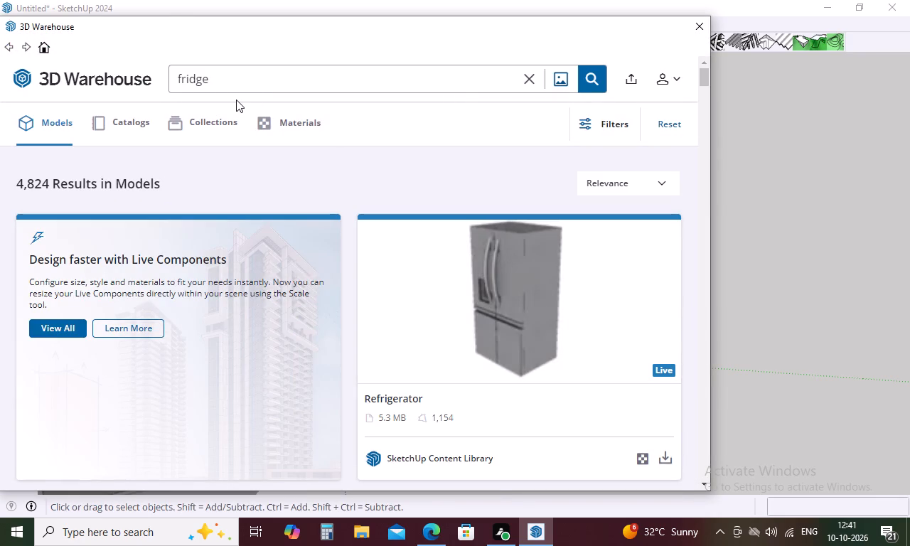
key(BackSpace)
key(BackSpace)
key(BackSpace)
key(BackSpace)
key(BackSpace)
key(BackSpace)
key(BackSpace)
key(BackSpace)
key(BackSpace)
key(BackSpace)
key(BackSpace)
key(BackSpace)
key(BackSpace)
text(sin)
key(k)
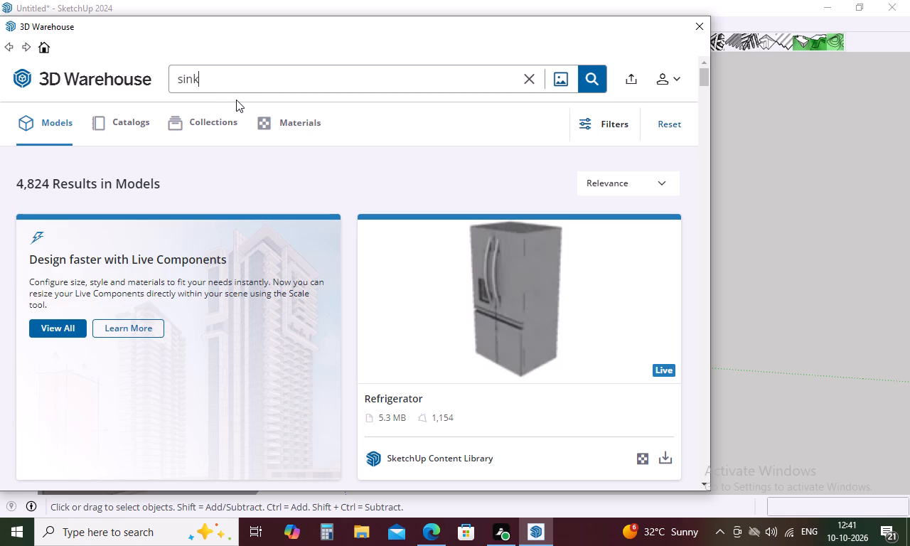
key(Return)
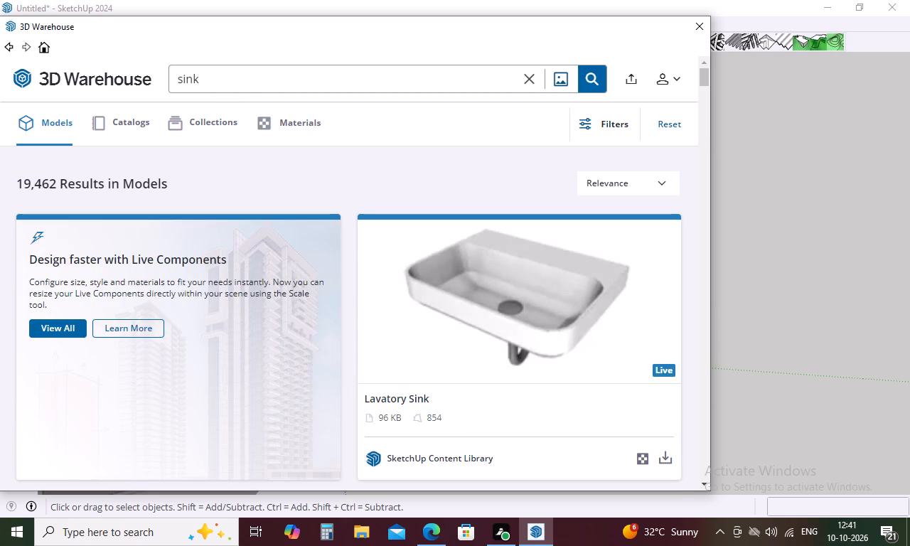
Browse the sink search results and examine the sink in the reference image to decide which model matches it.
scroll(478, 246, down, 3)
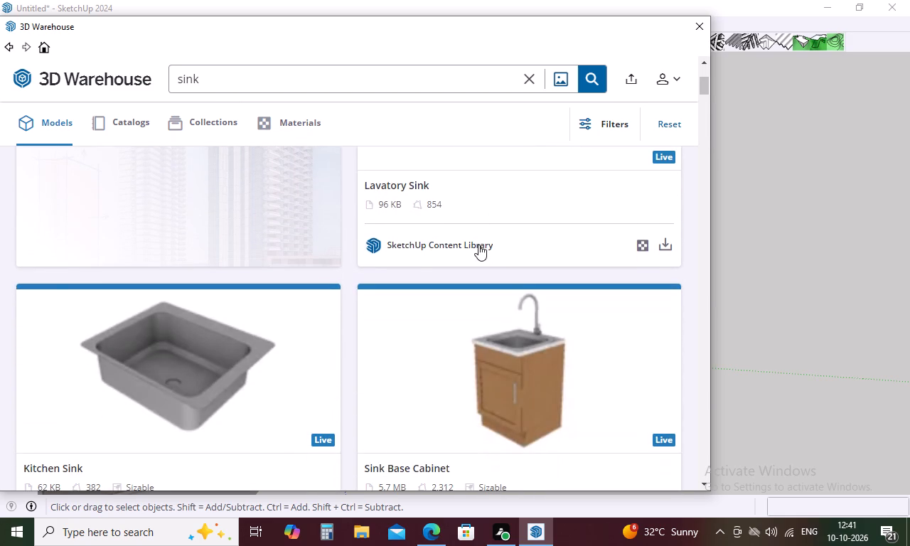
scroll(478, 245, down, 7)
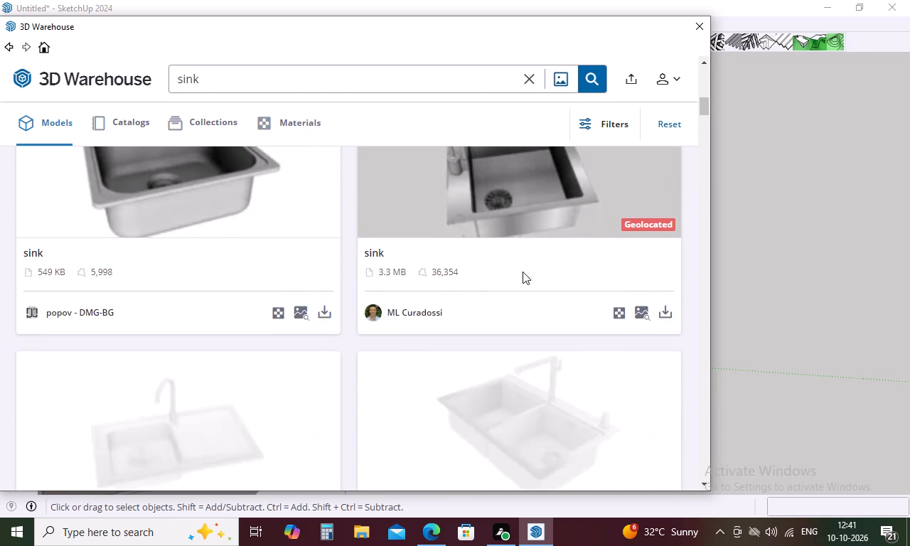
scroll(756, 245, down, 8)
scroll(809, 319, down, 5)
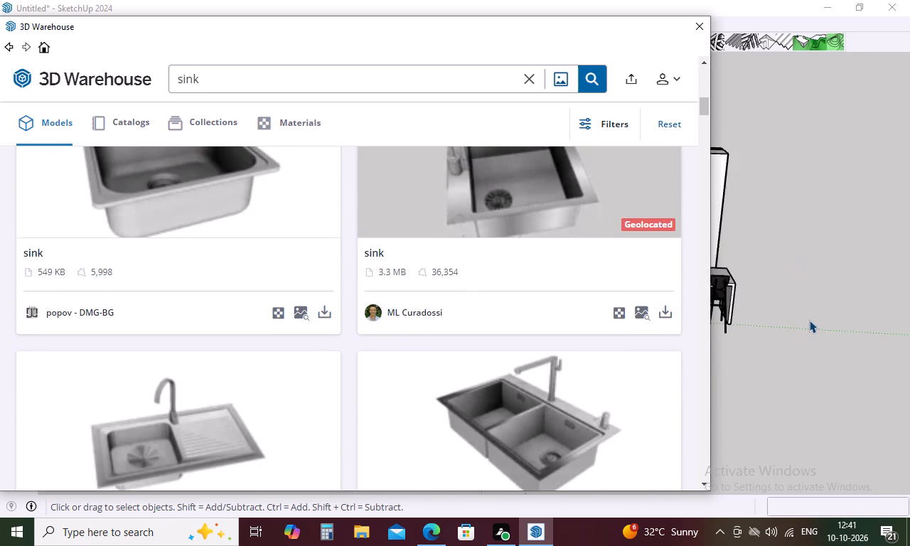
scroll(809, 320, down, 10)
scroll(808, 319, down, 20)
scroll(808, 319, down, 2)
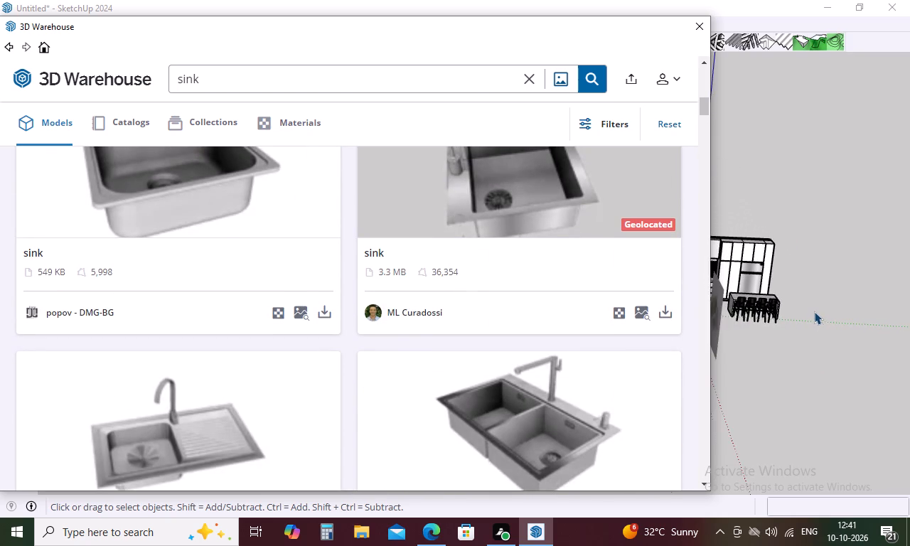
scroll(814, 308, down, 16)
scroll(740, 287, up, 6)
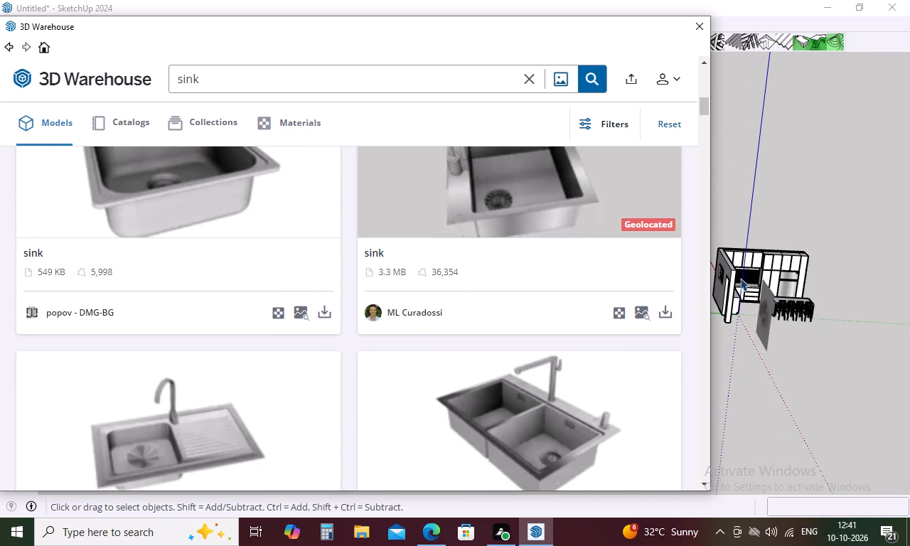
scroll(740, 278, up, 4)
middle_drag(879, 294, 769, 316)
scroll(793, 286, down, 5)
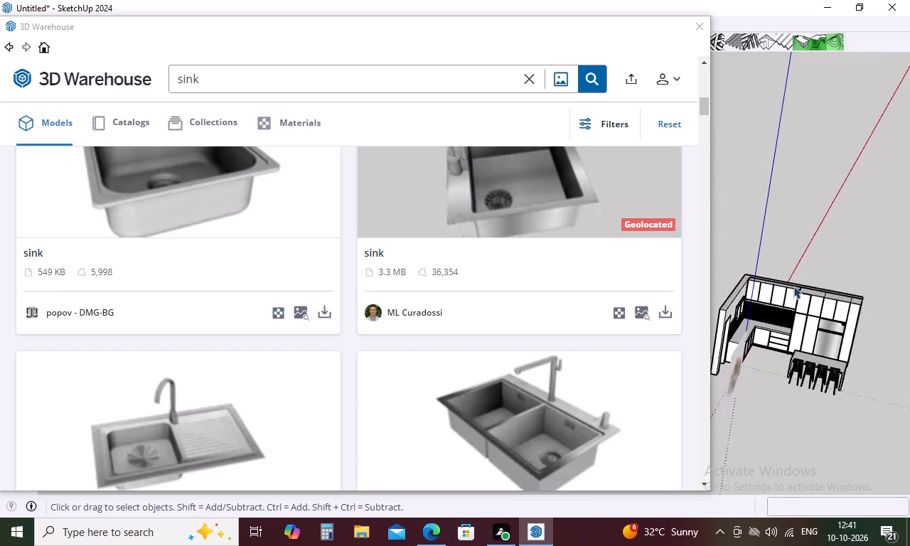
scroll(793, 286, down, 6)
middle_drag(809, 359, 689, 227)
middle_drag(736, 261, 736, 283)
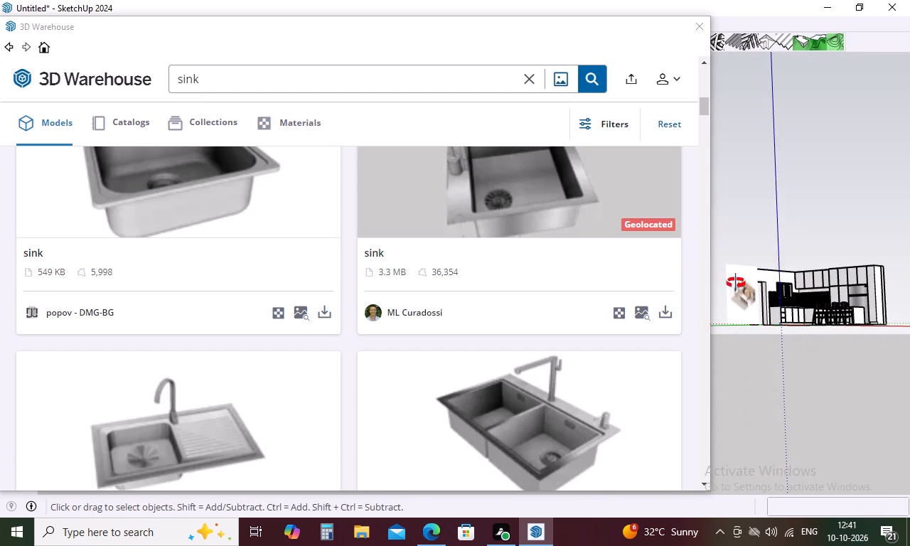
middle_drag(736, 283, 722, 338)
scroll(724, 331, up, 20)
scroll(724, 331, up, 3)
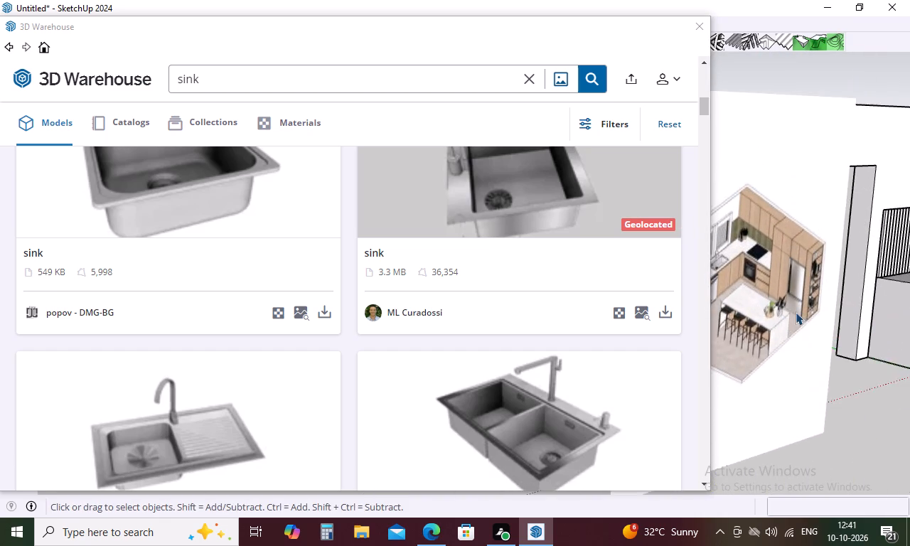
scroll(899, 294, down, 5)
middle_drag(854, 306, 759, 322)
scroll(758, 296, down, 5)
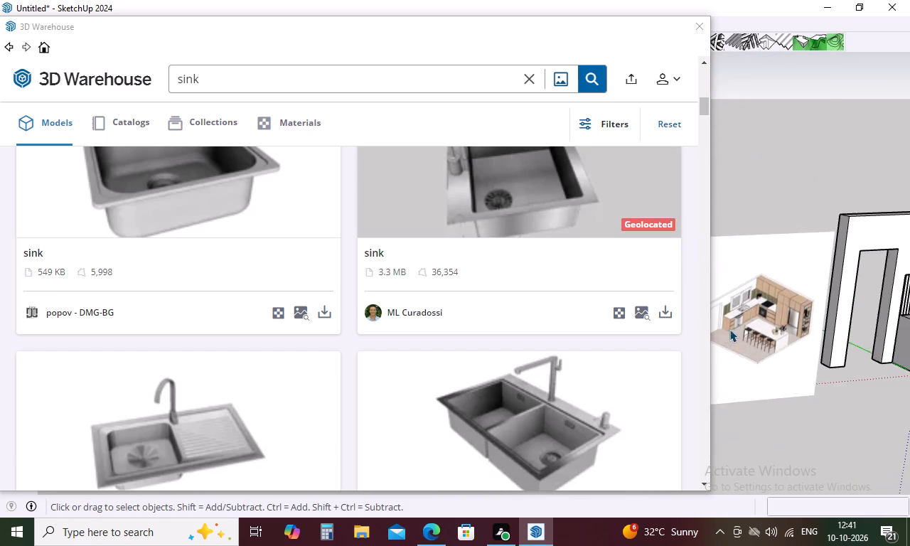
scroll(719, 329, up, 15)
scroll(889, 256, up, 4)
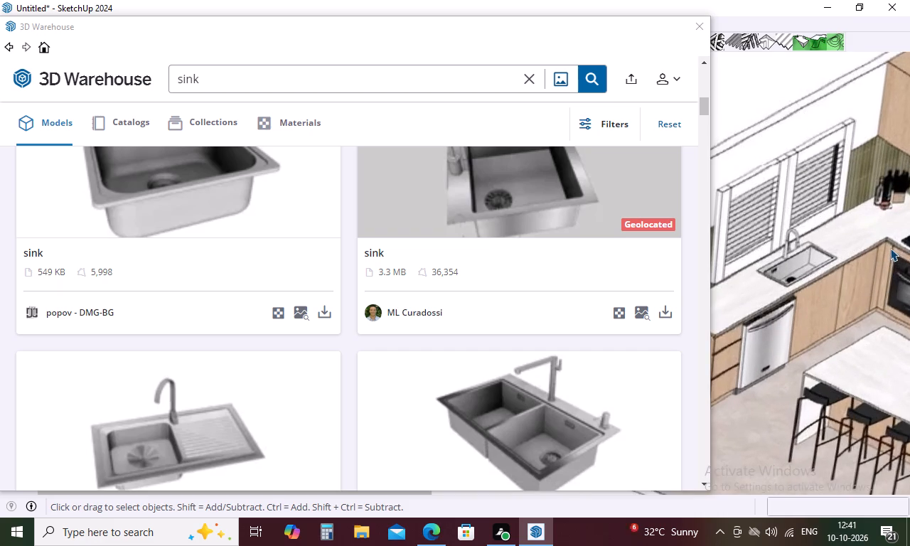
scroll(889, 248, up, 3)
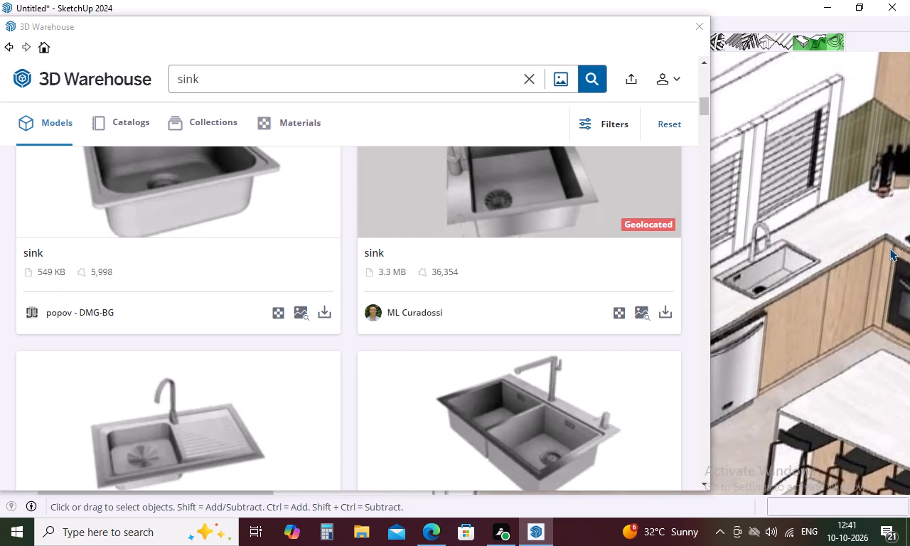
Load the rectangular single-bowl sink with gooseneck faucet, the 290 KB model named "sink", directly into the kitchen model.
scroll(528, 264, down, 5)
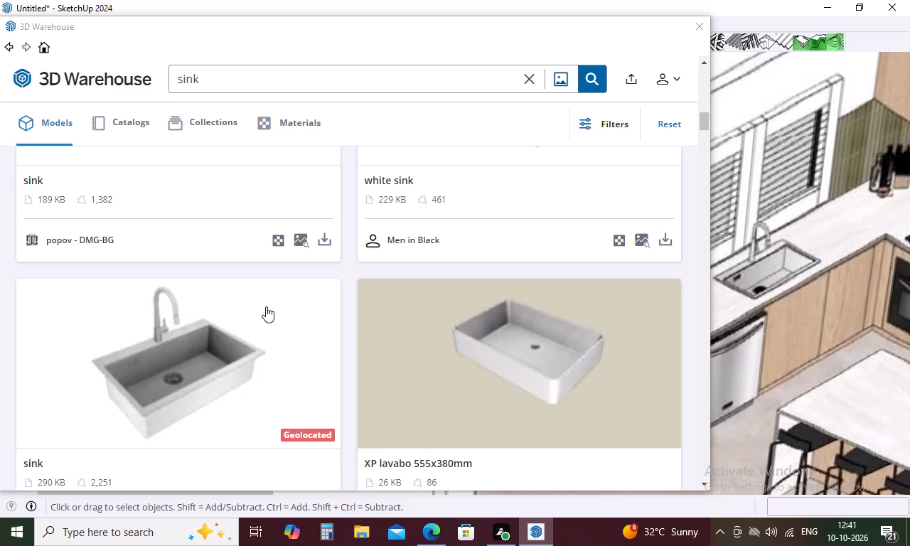
scroll(269, 306, down, 5)
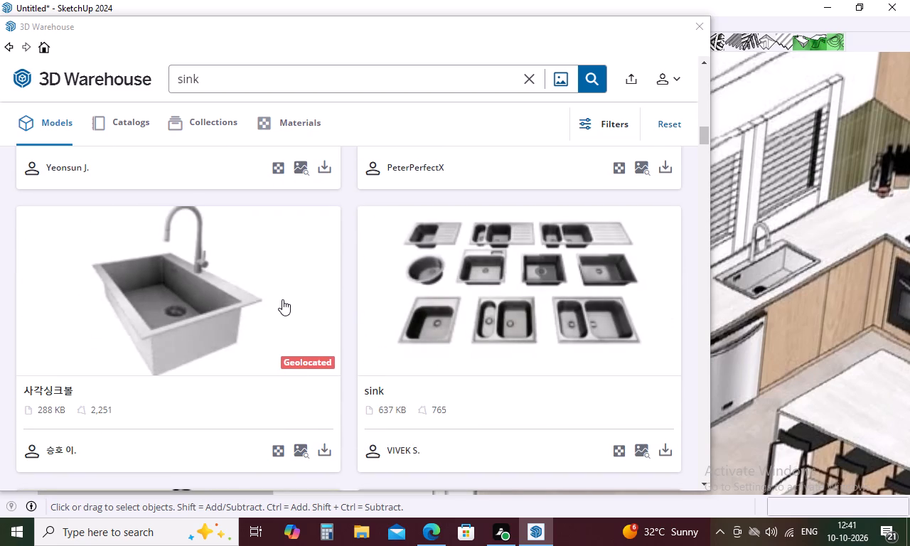
scroll(282, 299, down, 5)
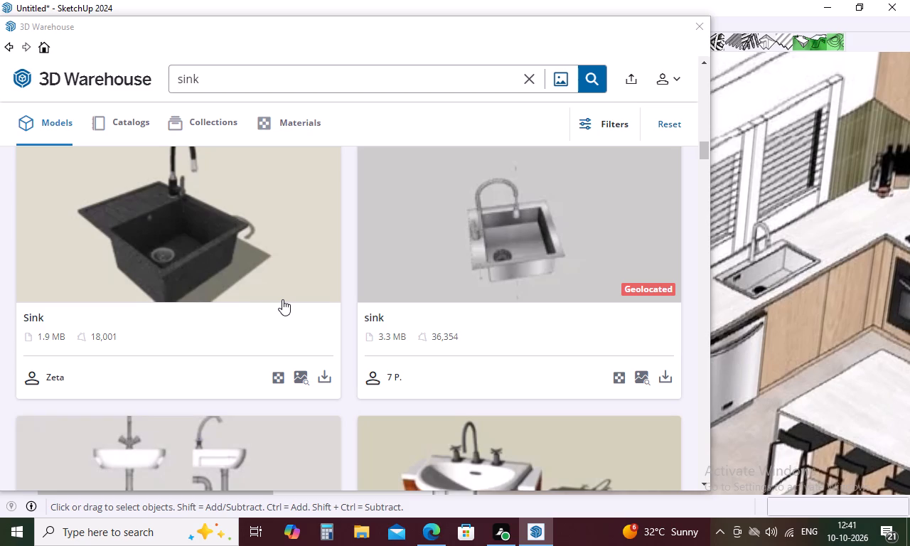
scroll(282, 299, up, 10)
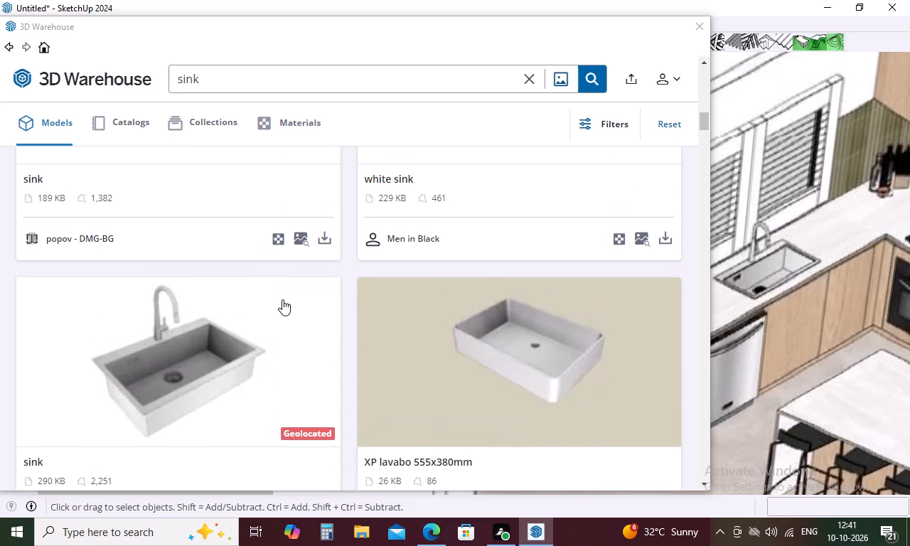
scroll(282, 299, down, 3)
click(325, 306)
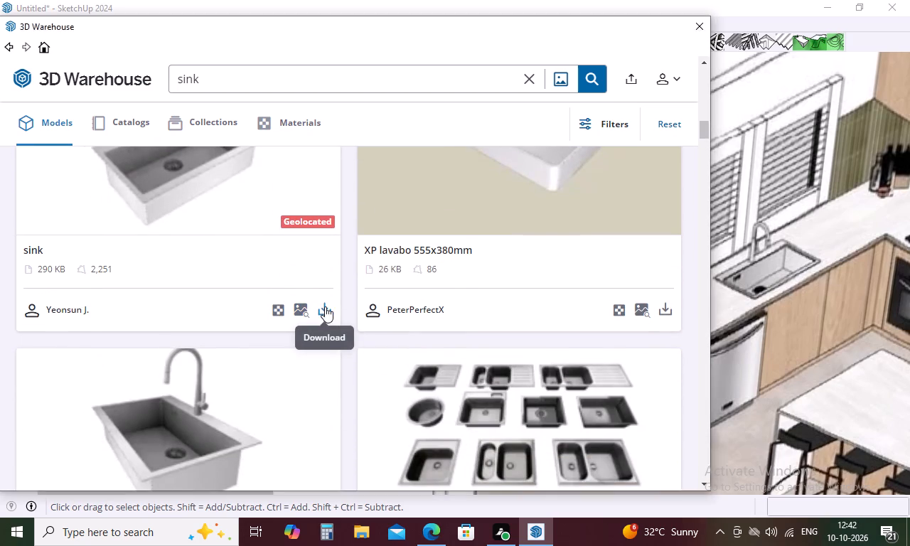
click(307, 275)
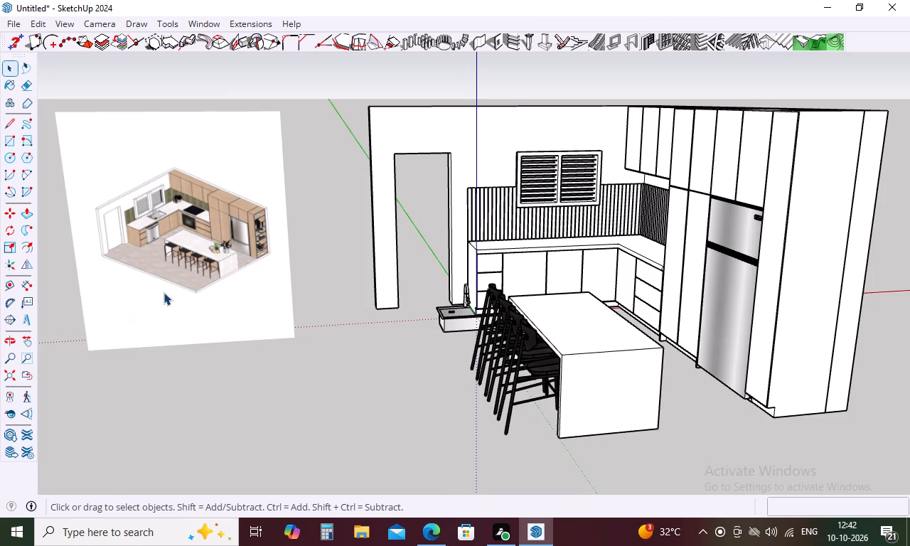
scroll(315, 225, down, 5)
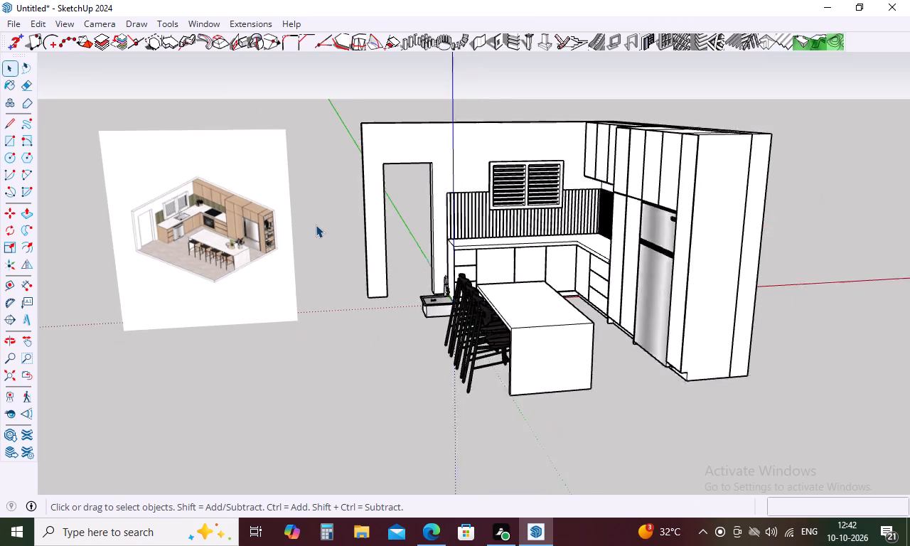
click(338, 375)
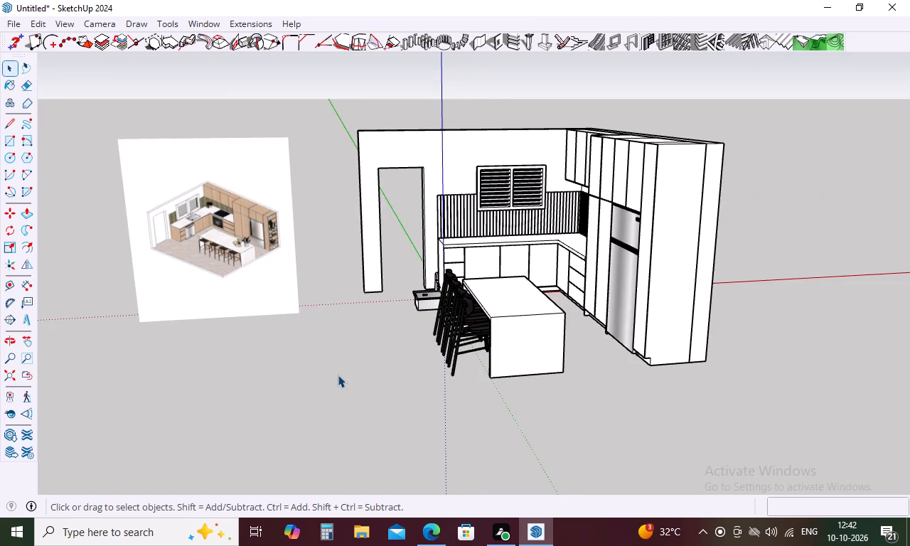
Move the sink by its bottom front corner away from the base cabinets onto the open floor near the doorway.
middle_drag(473, 304, 473, 499)
scroll(433, 301, up, 10)
click(431, 292)
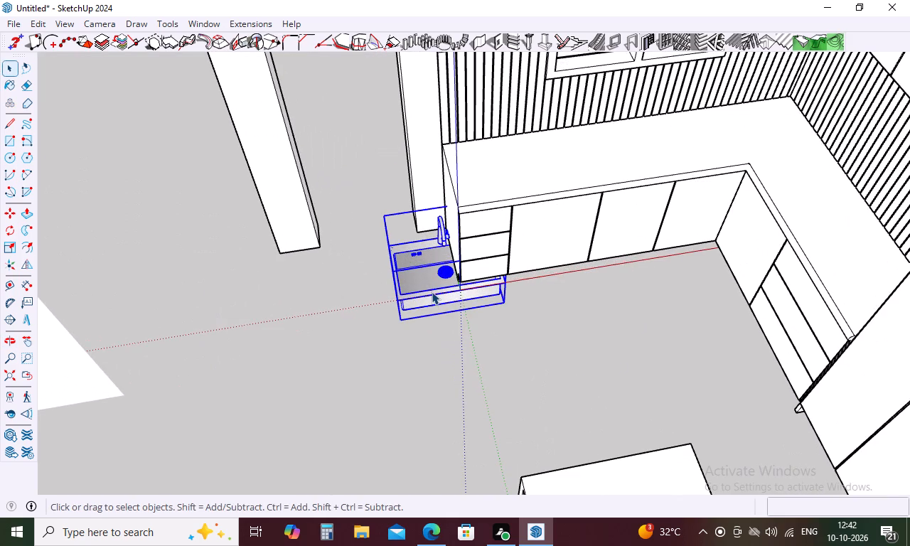
key(m)
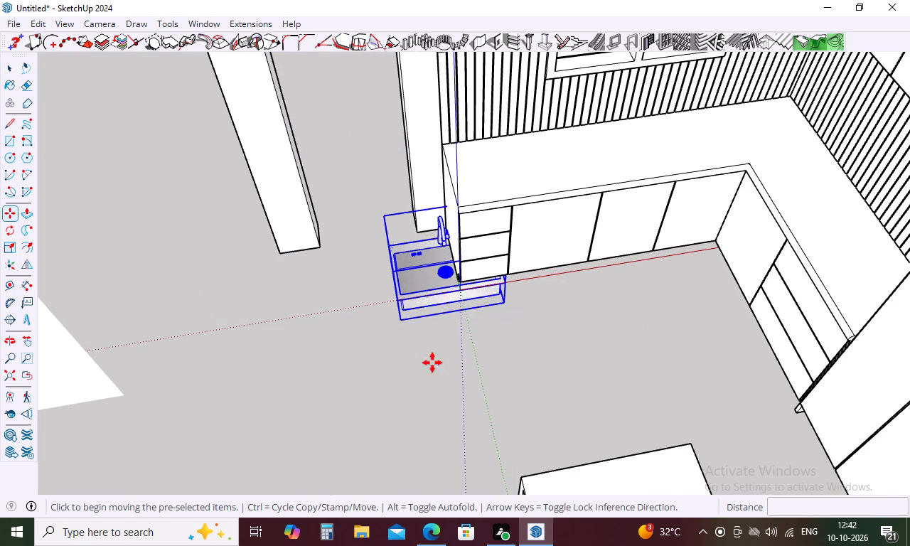
click(404, 311)
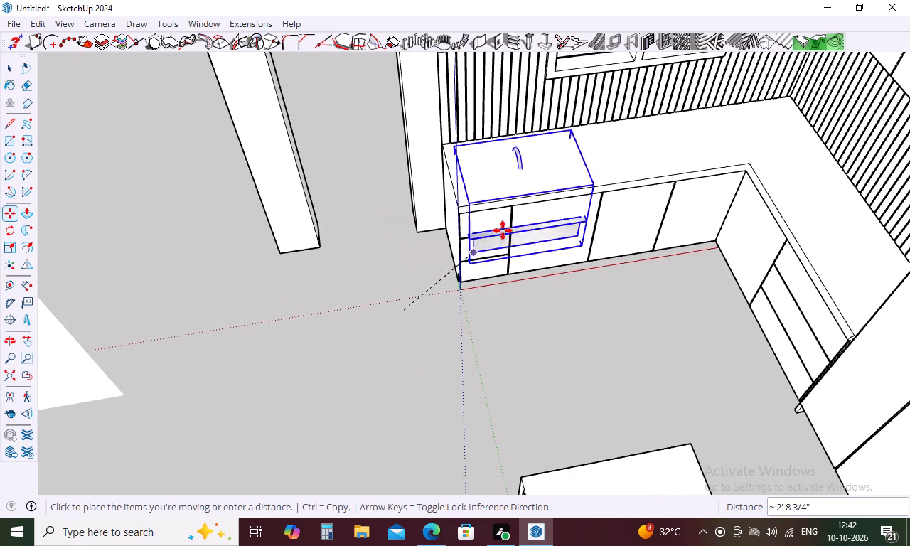
middle_drag(574, 184, 474, 164)
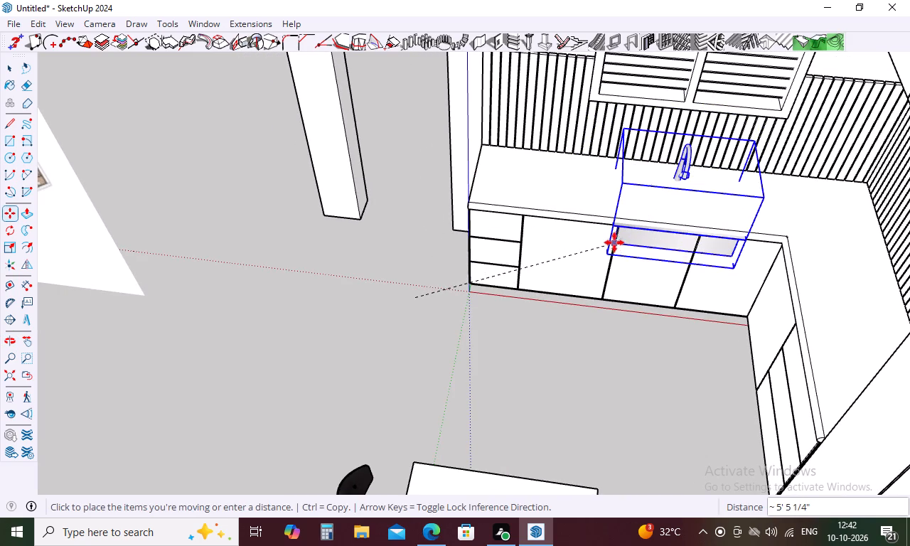
click(198, 338)
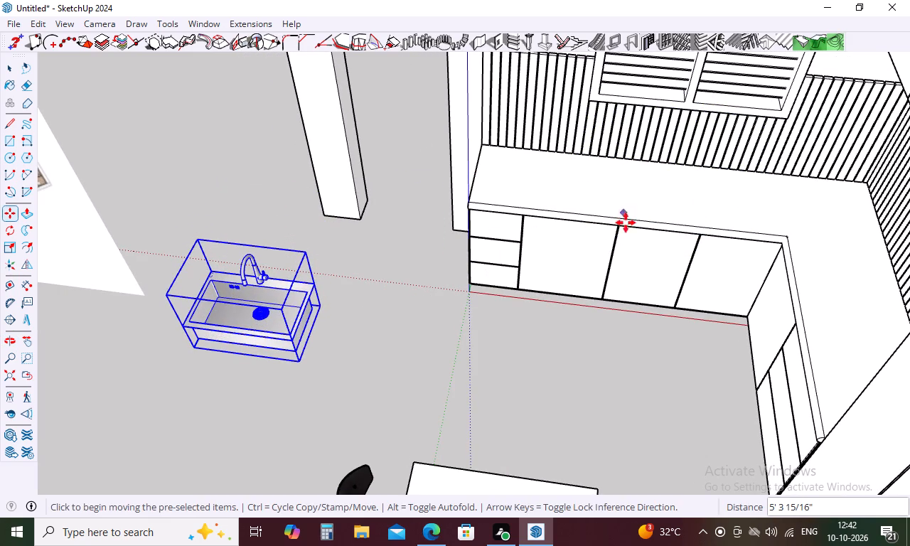
key(space)
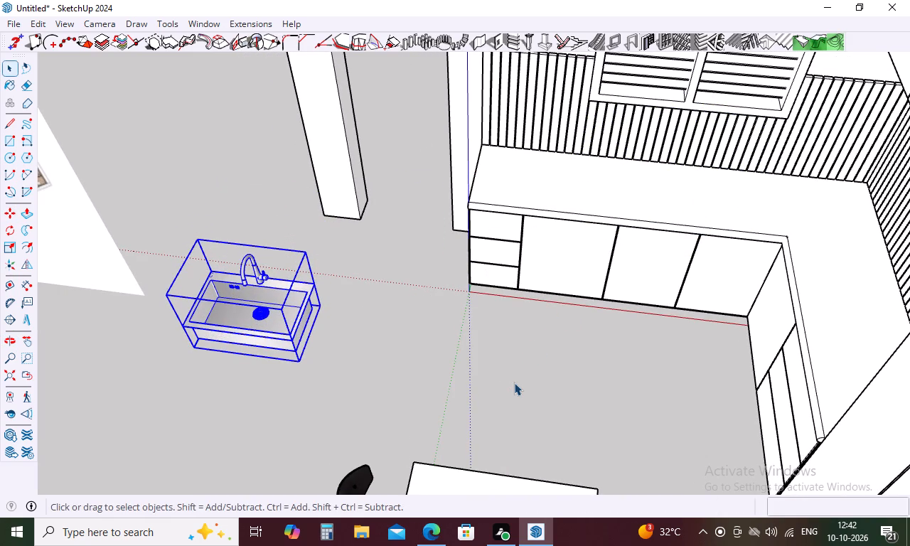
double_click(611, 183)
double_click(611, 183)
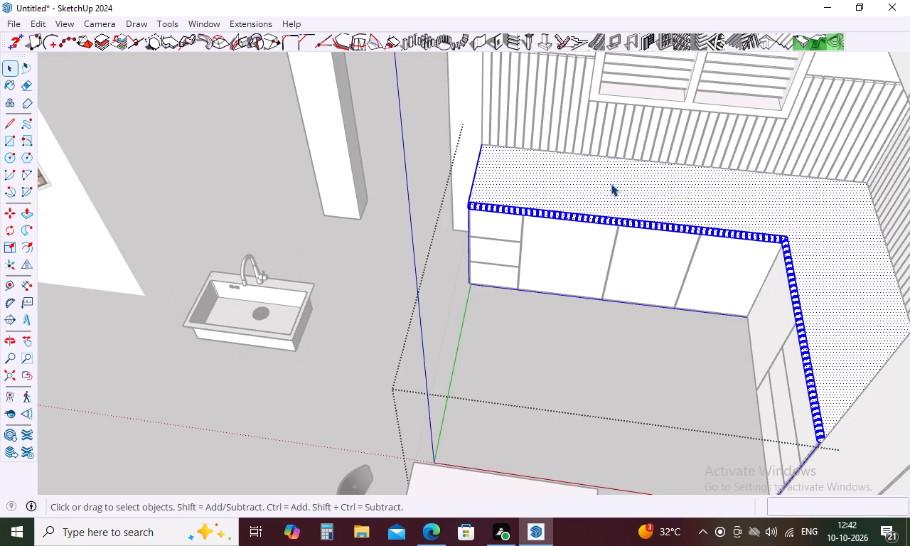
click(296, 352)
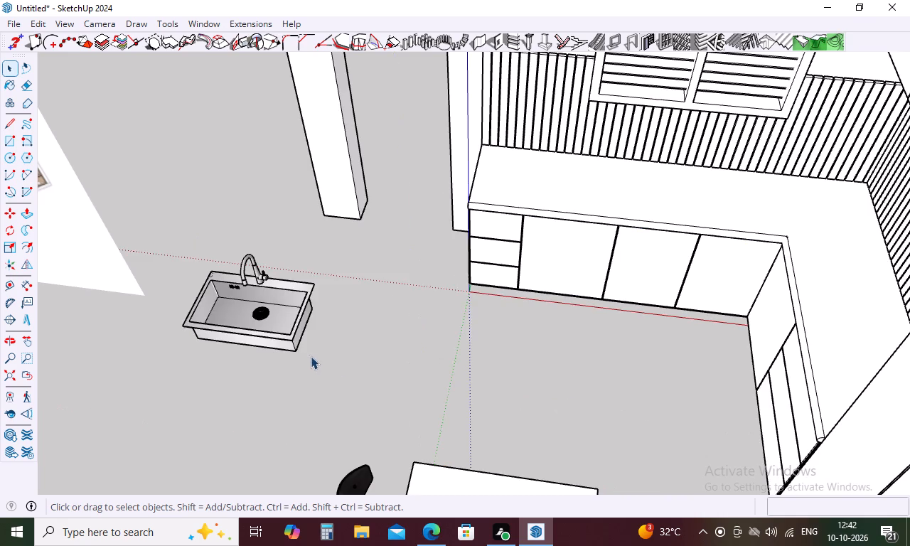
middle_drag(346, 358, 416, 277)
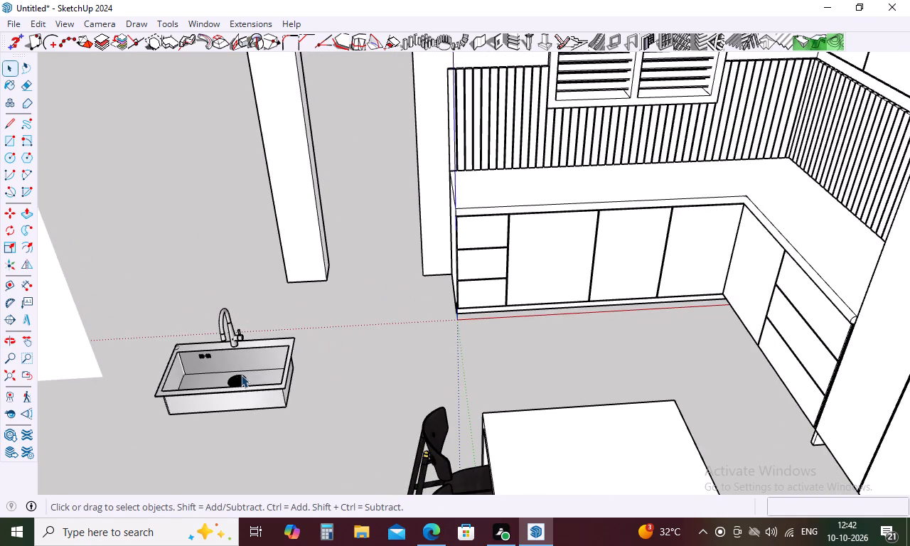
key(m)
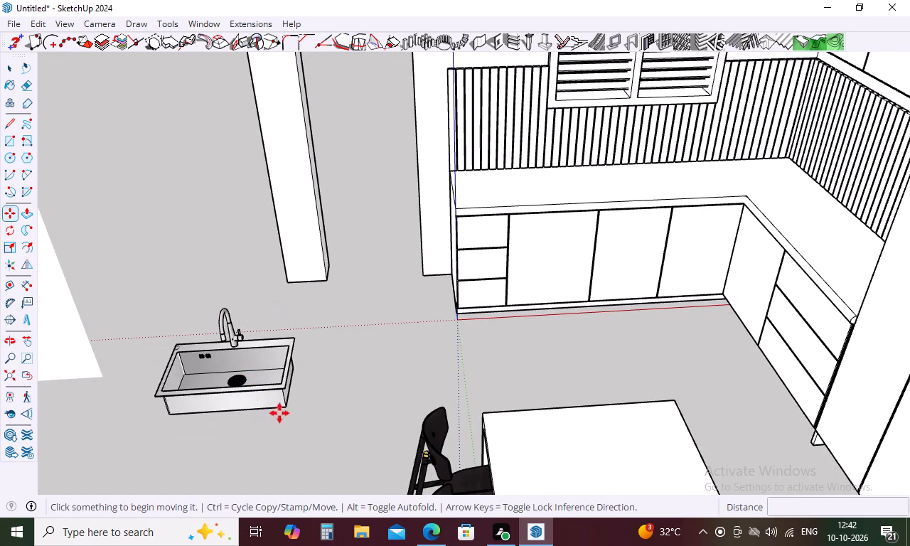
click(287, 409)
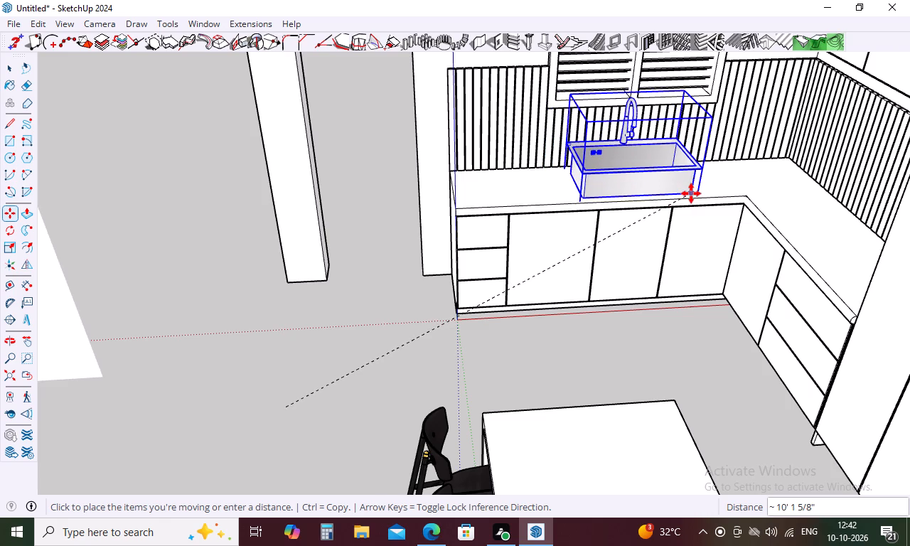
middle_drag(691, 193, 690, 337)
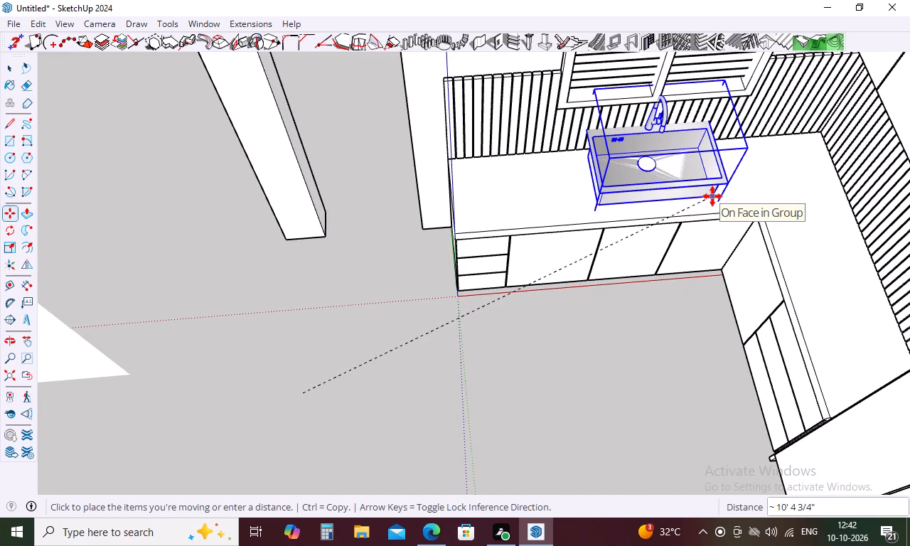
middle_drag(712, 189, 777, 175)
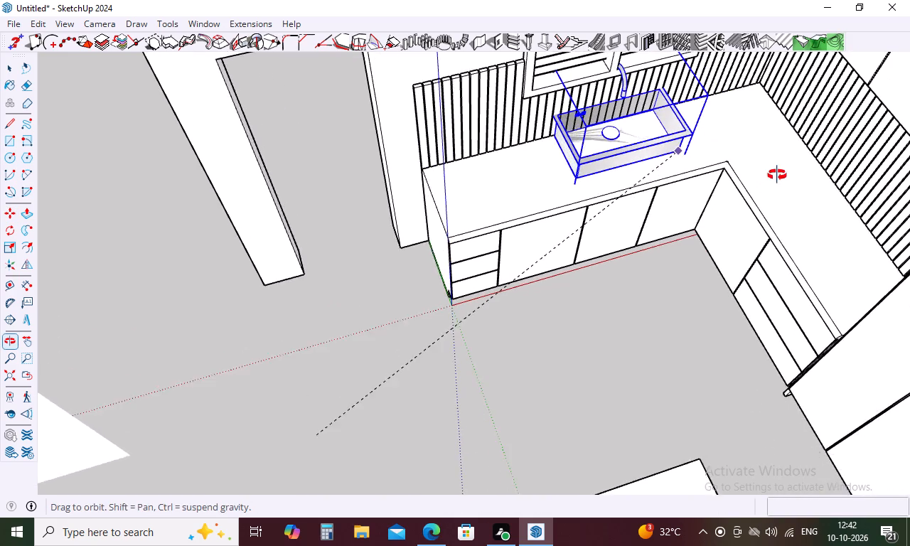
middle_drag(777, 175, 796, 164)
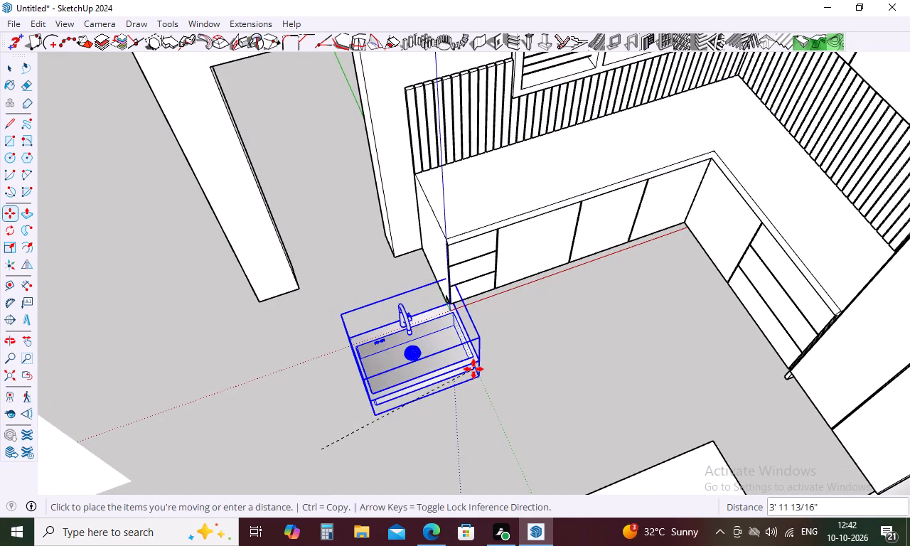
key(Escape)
Examine the sink on the floor from a low angle, together with the reference image and the window countertop.
scroll(469, 349, down, 5)
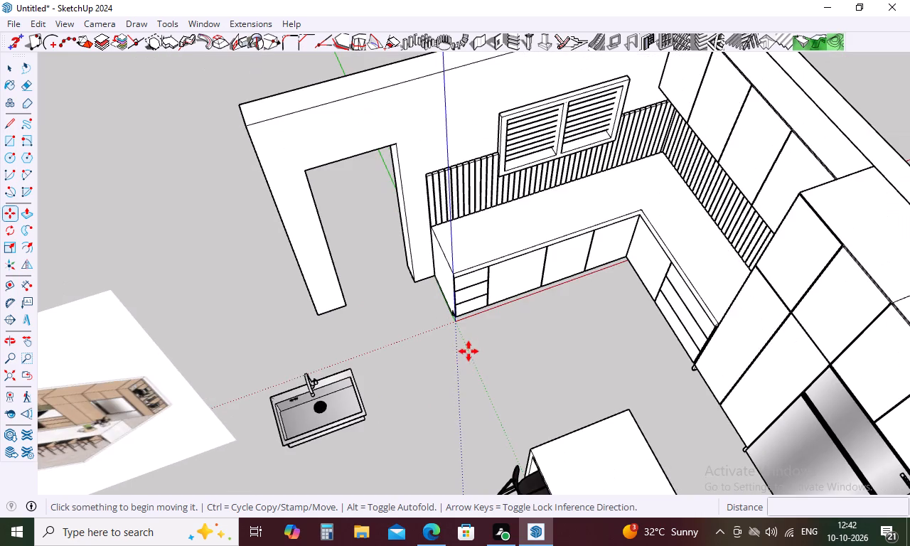
middle_drag(464, 398, 611, 231)
scroll(517, 363, down, 6)
middle_drag(478, 456, 506, 387)
scroll(383, 402, up, 5)
middle_drag(395, 360, 440, 380)
scroll(502, 428, up, 5)
middle_drag(540, 414, 516, 414)
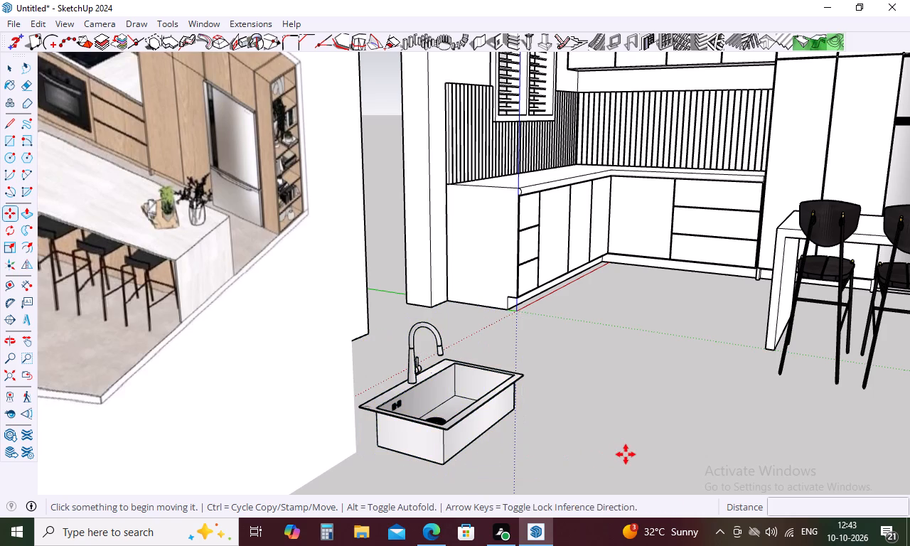
Measure the long bottom edge of the sink basin.
key(space)
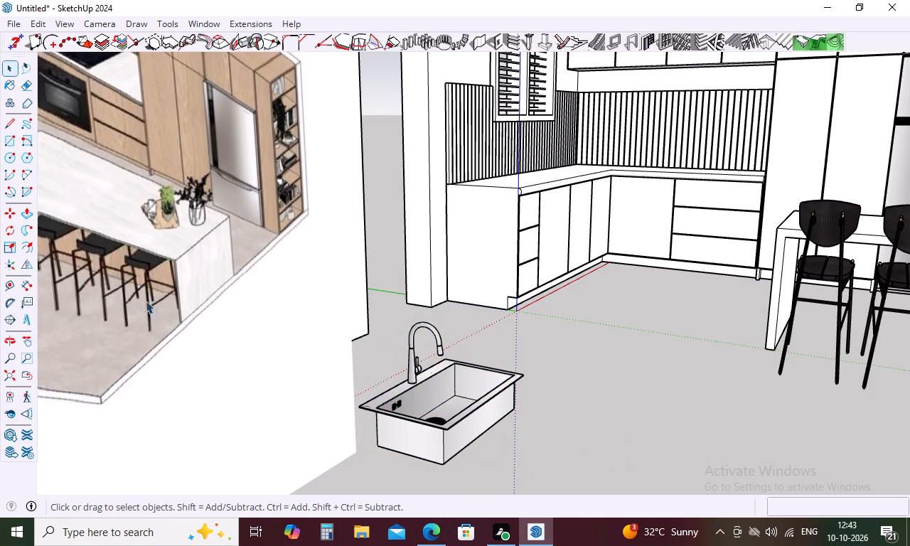
click(23, 281)
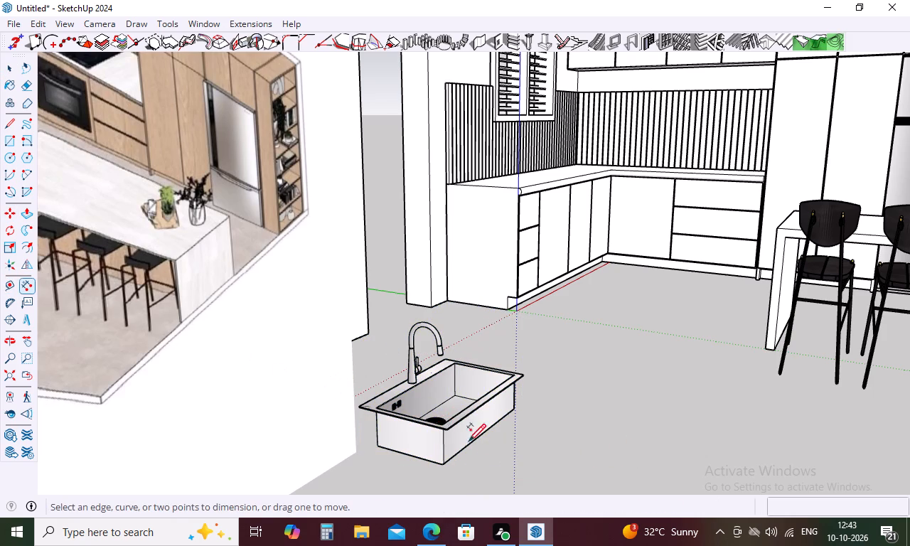
middle_drag(471, 448, 413, 429)
click(310, 413)
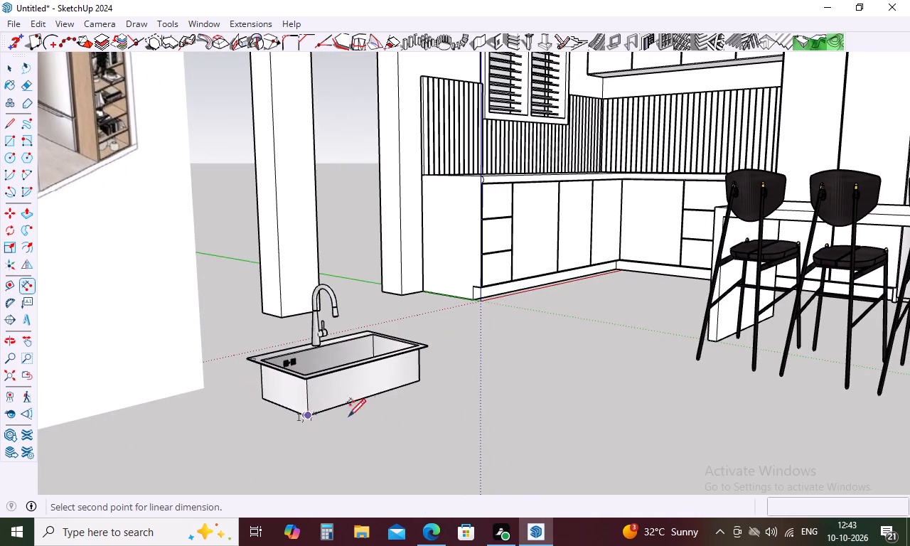
click(422, 377)
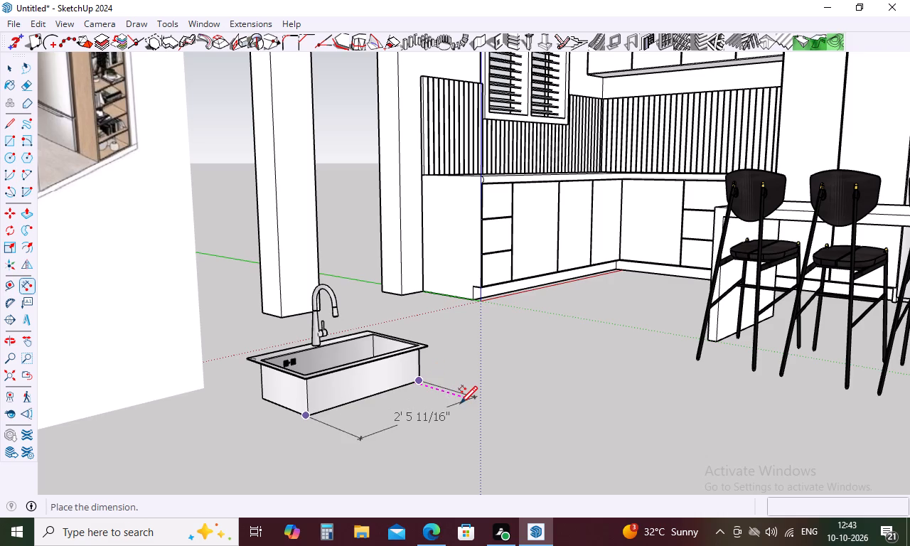
middle_drag(460, 402, 464, 422)
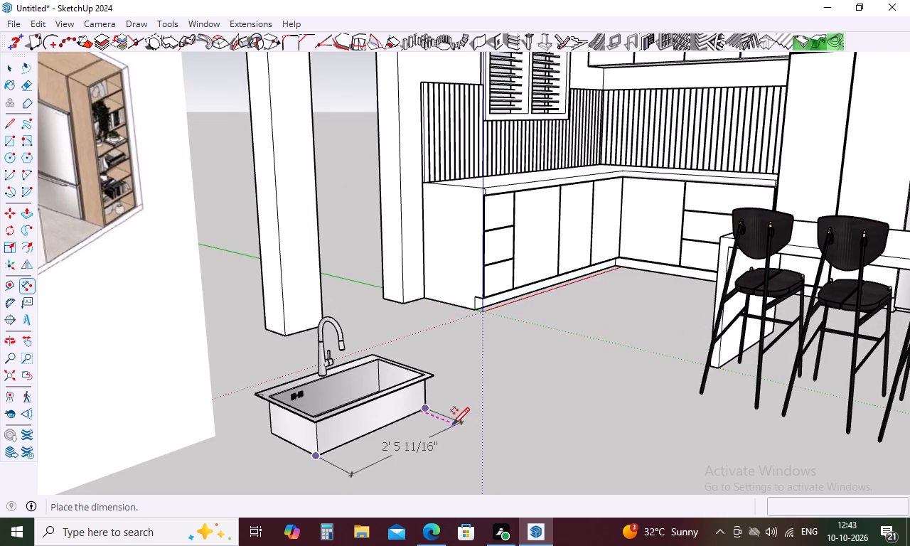
key(space)
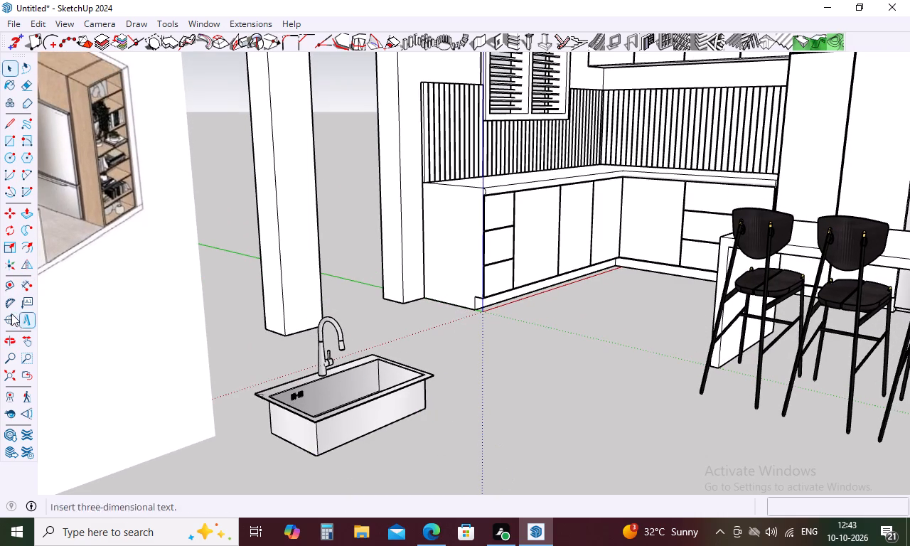
Measure the overall length of the sink's rim along its long front side.
click(24, 289)
scroll(338, 461, up, 2)
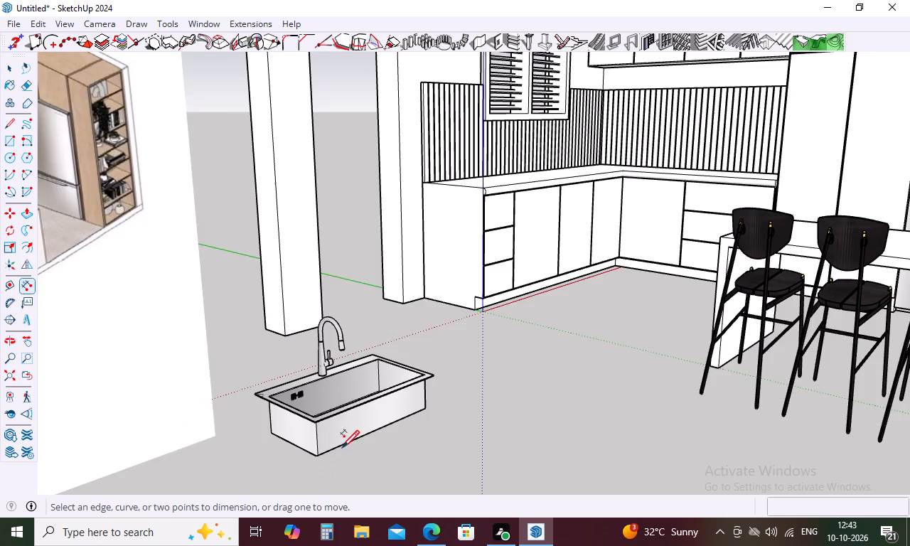
scroll(342, 446, up, 15)
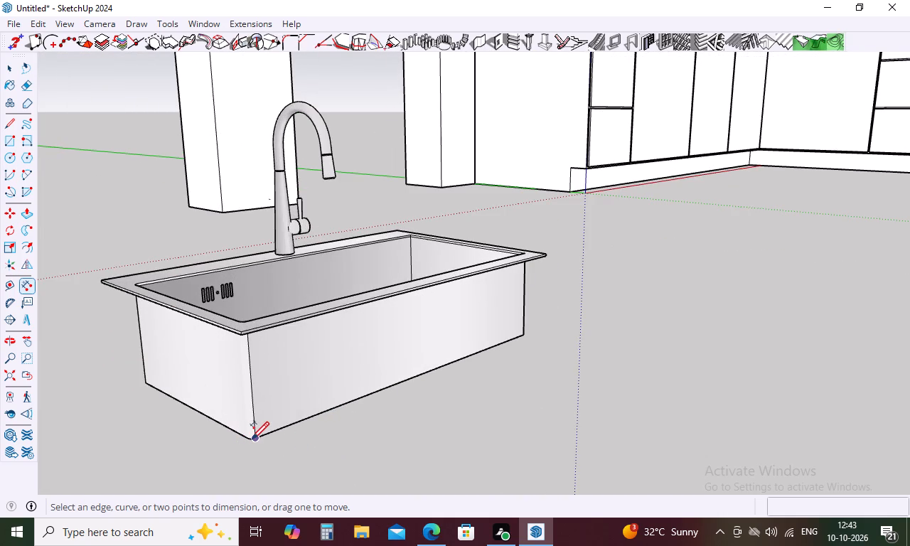
scroll(252, 438, up, 15)
scroll(260, 434, down, 2)
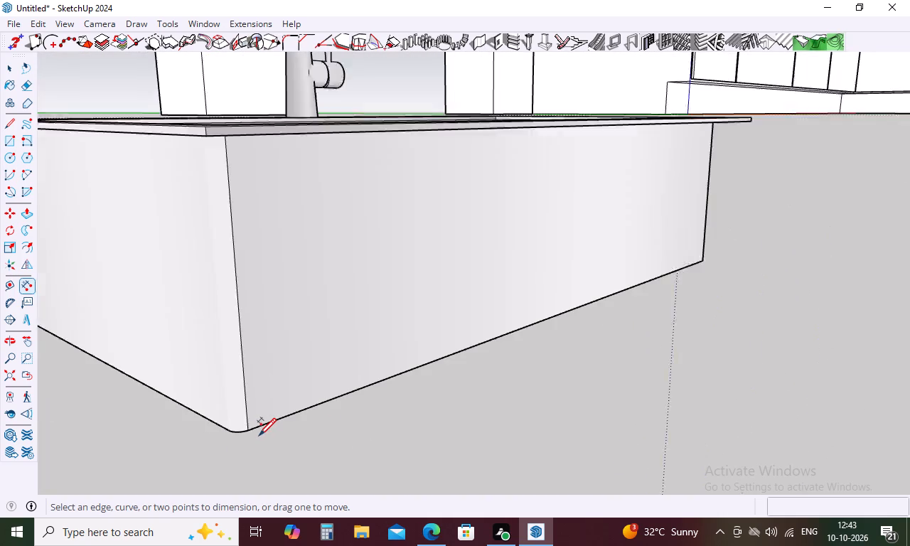
scroll(259, 434, down, 6)
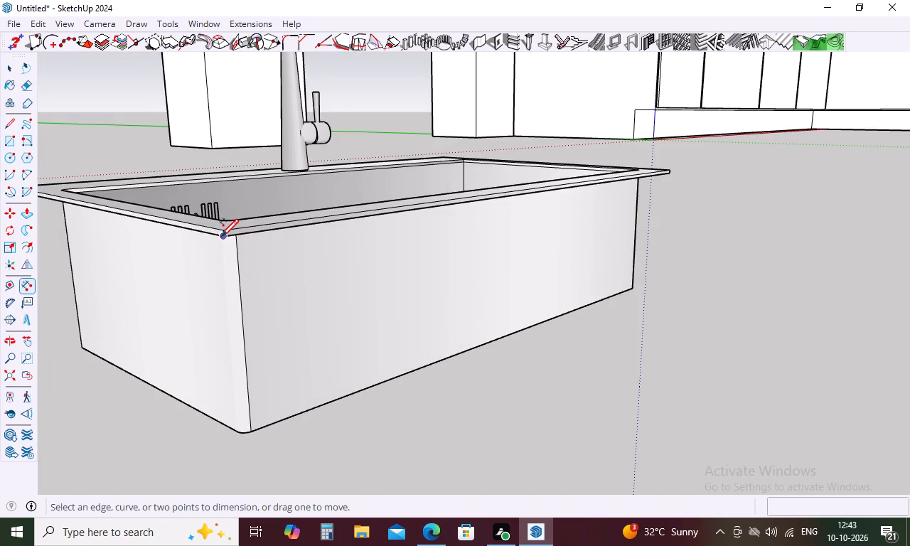
click(221, 235)
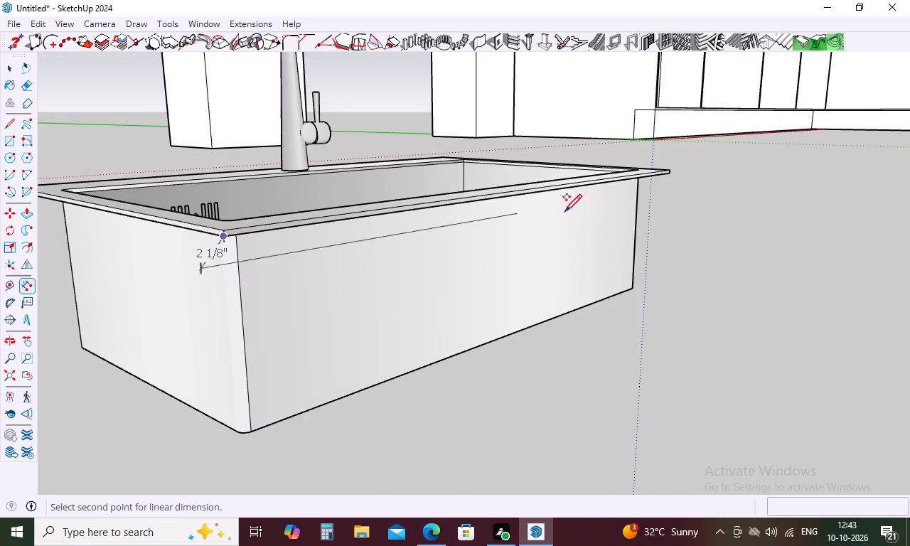
scroll(693, 171, up, 12)
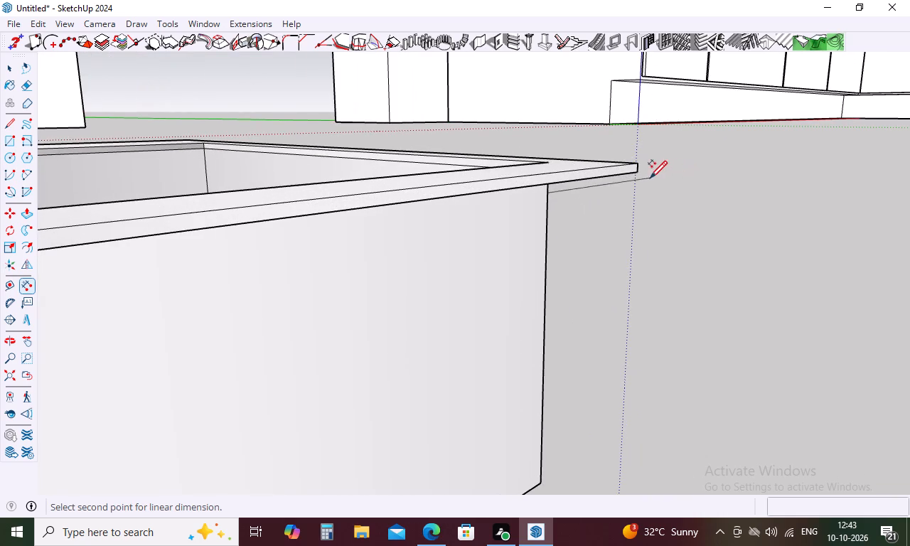
click(637, 173)
scroll(690, 205, down, 5)
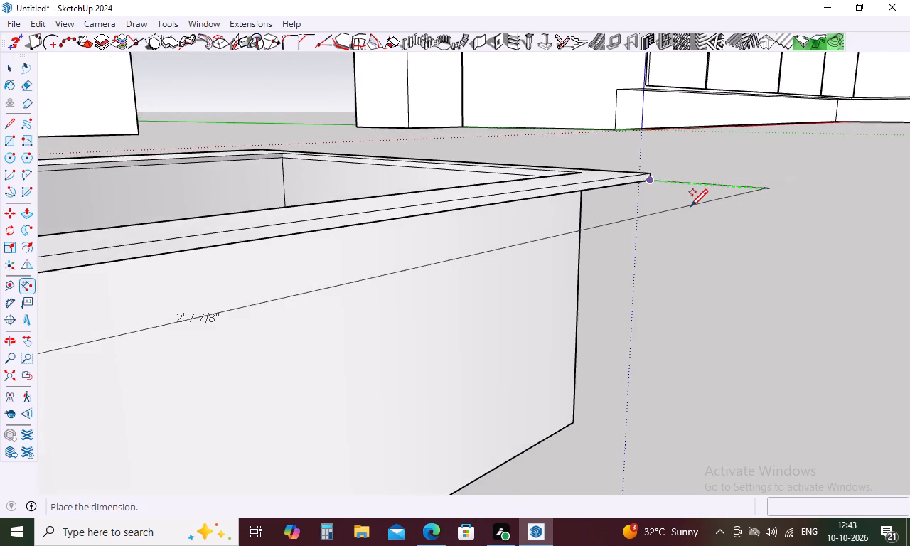
scroll(690, 205, down, 4)
middle_drag(690, 205, 690, 228)
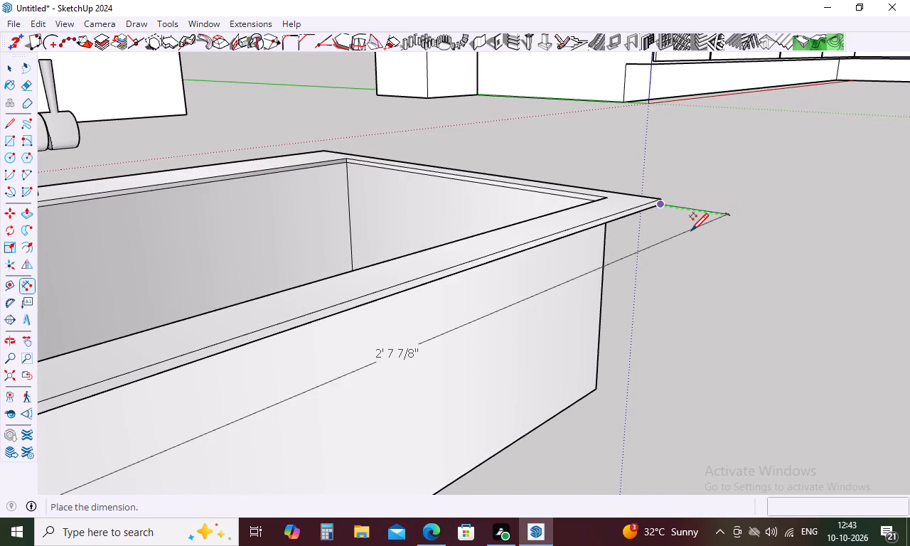
key(space)
scroll(684, 227, down, 9)
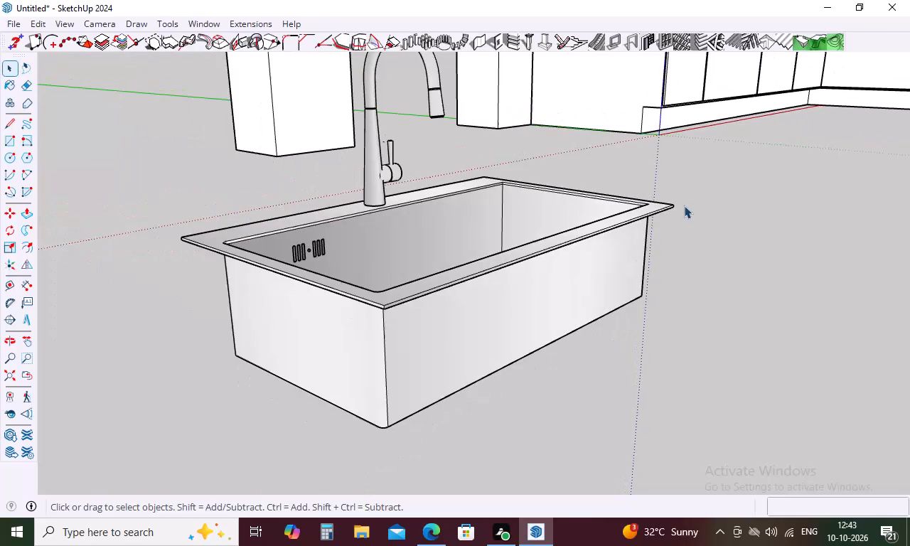
scroll(460, 322, down, 4)
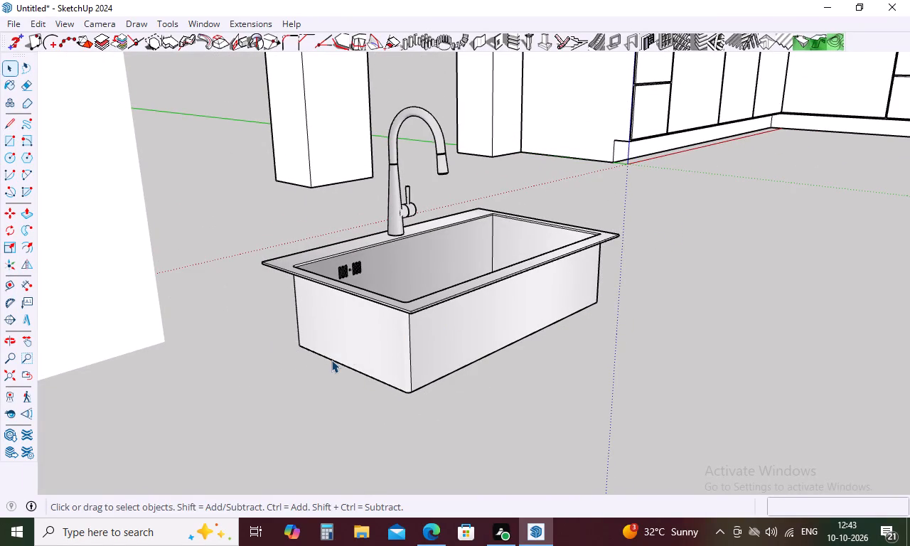
Dimension the short bottom edge of the sink basin and place the dimension just outside it.
click(33, 283)
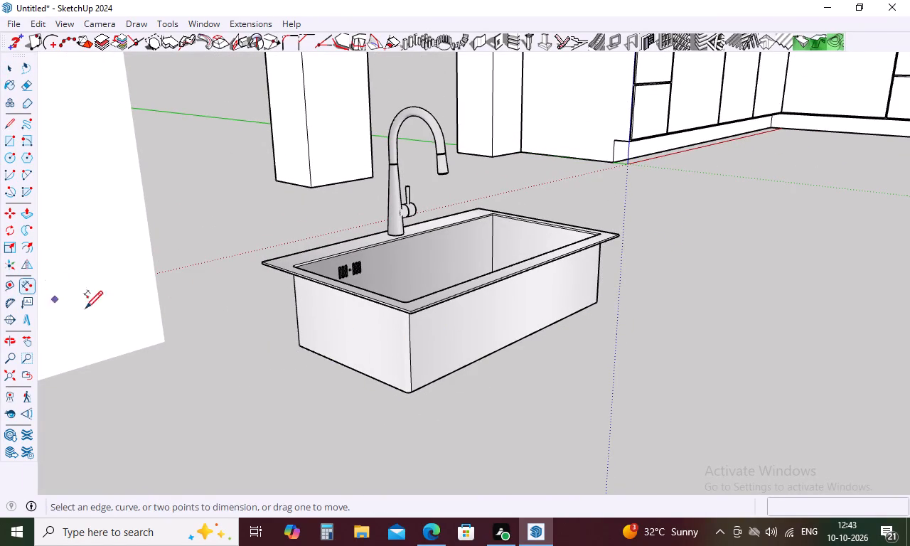
click(301, 343)
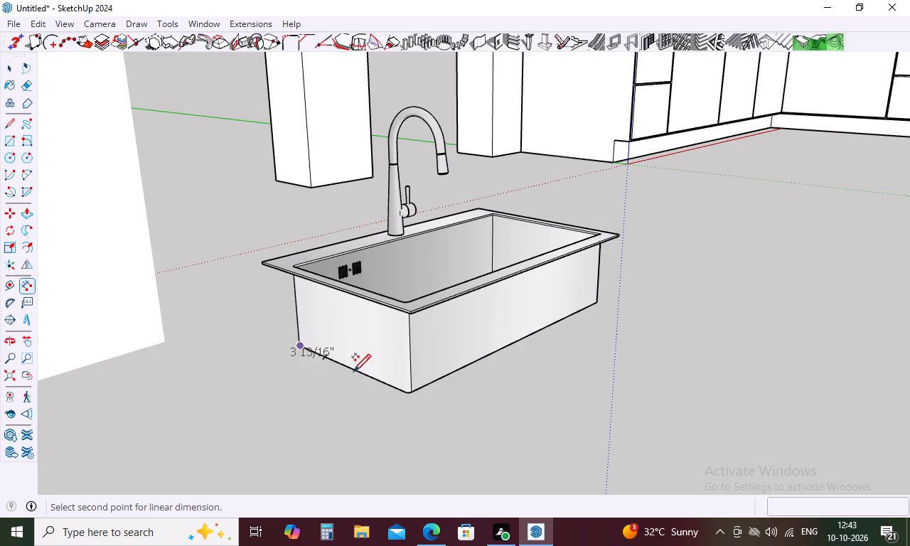
click(418, 387)
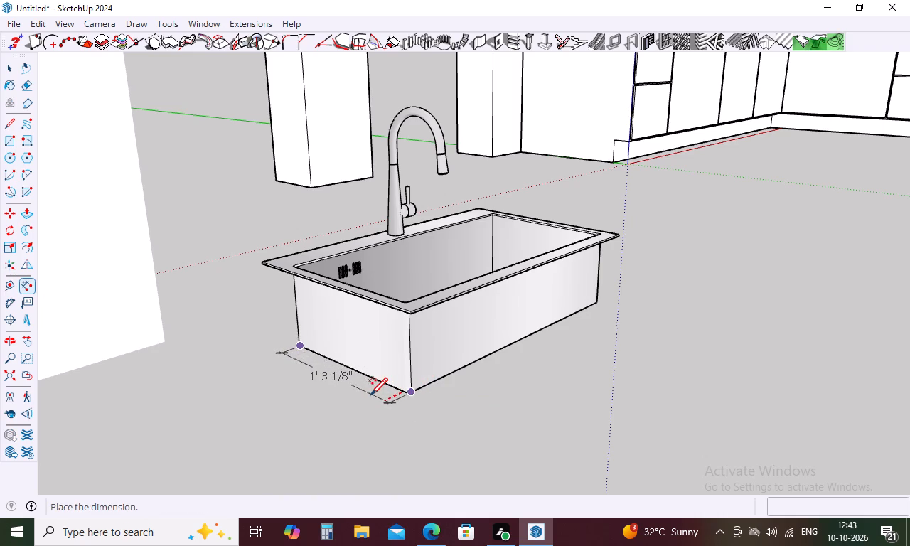
click(370, 394)
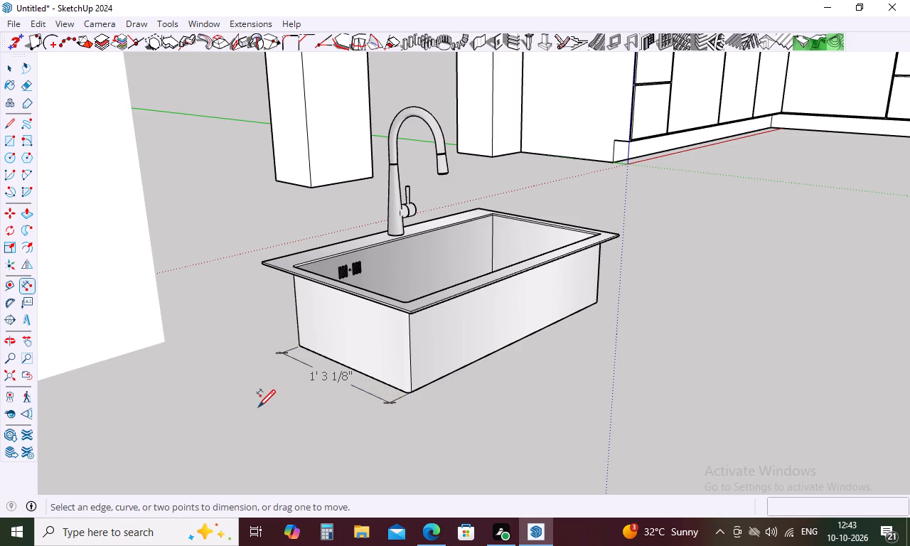
Open the L-shaped countertop group for editing.
scroll(258, 406, down, 11)
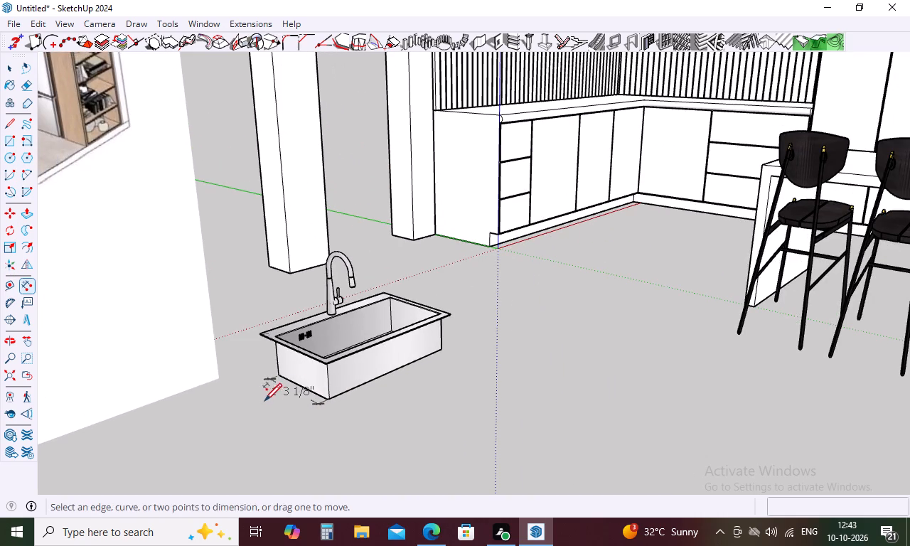
middle_drag(595, 195, 467, 379)
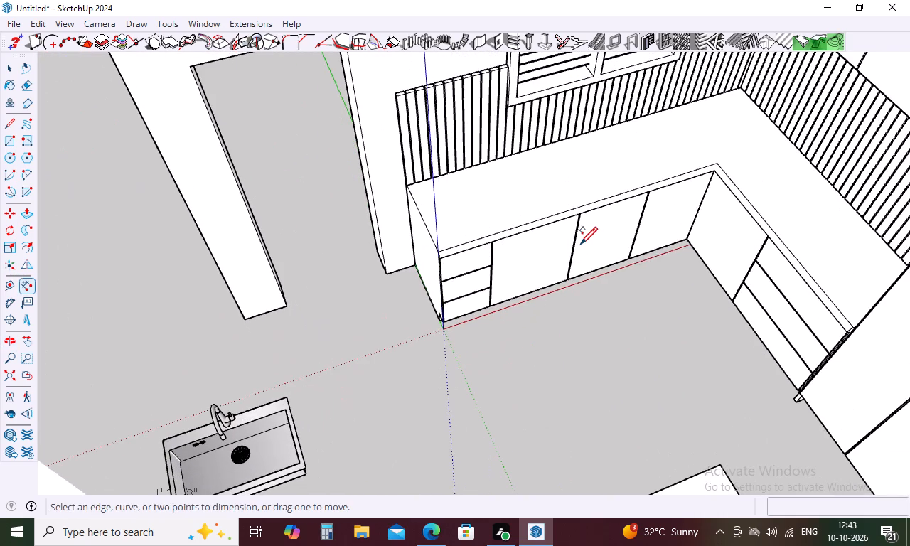
key(space)
double_click(600, 241)
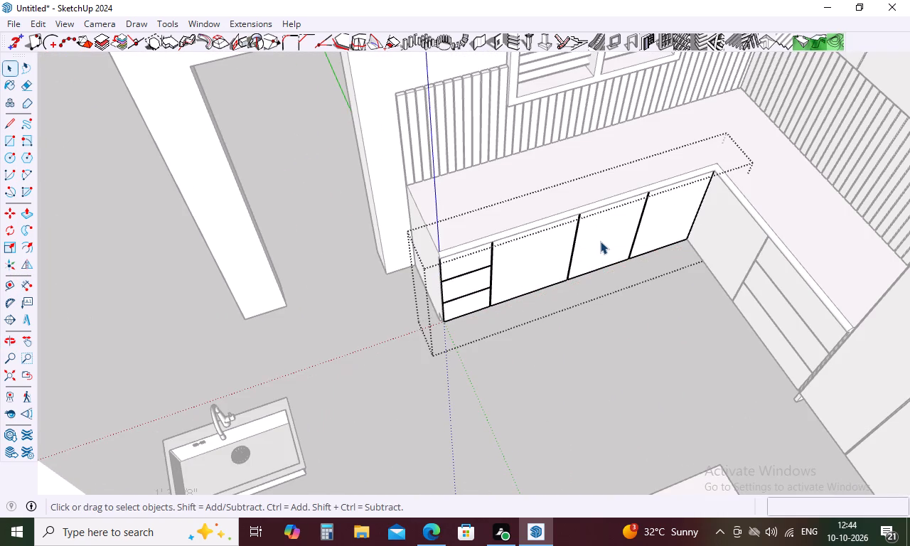
double_click(600, 241)
double_click(562, 198)
click(562, 198)
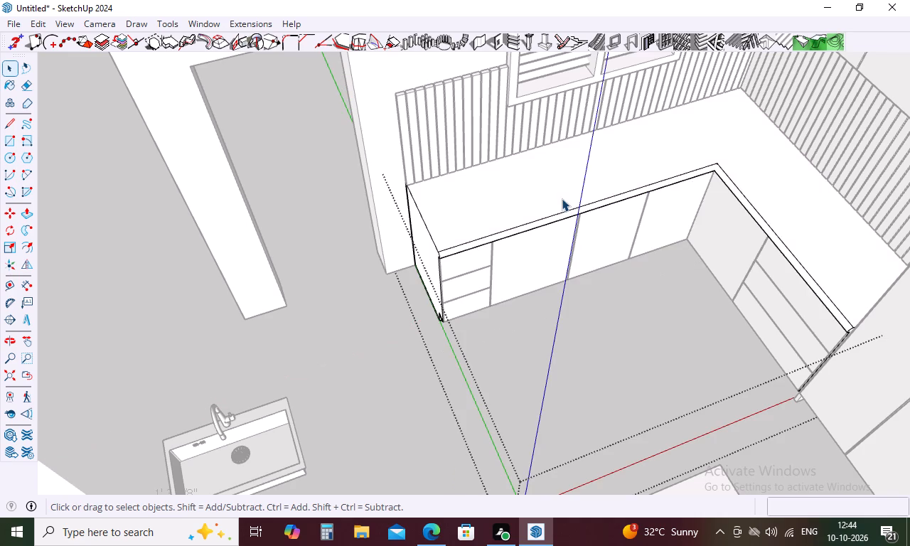
click(496, 207)
click(493, 214)
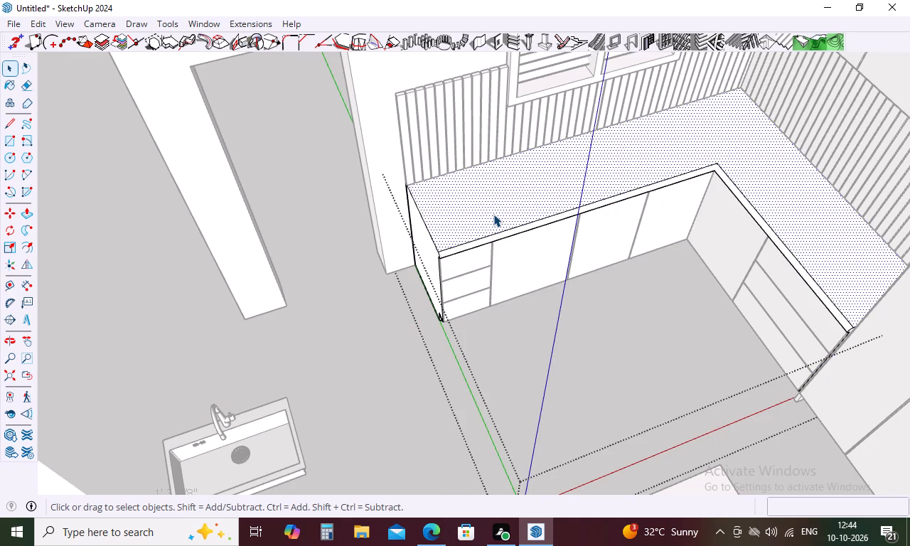
click(247, 311)
double_click(485, 227)
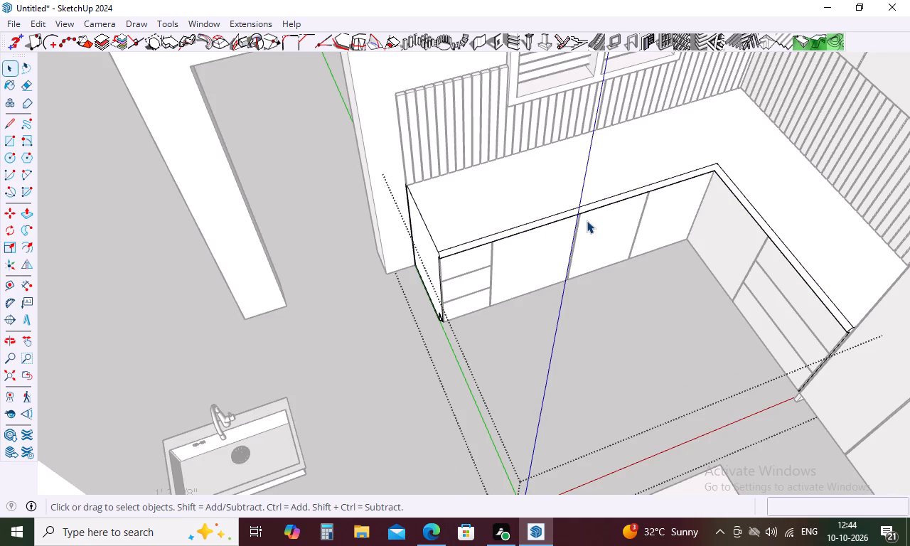
Draw a line about 1' 11" long across the countertop, from the slatted backsplash near the window to the front edge.
key(l)
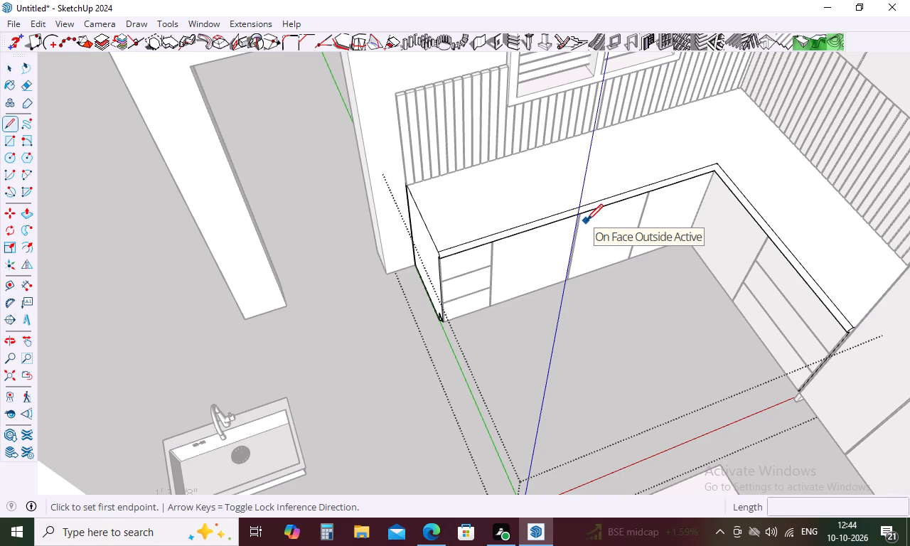
click(521, 156)
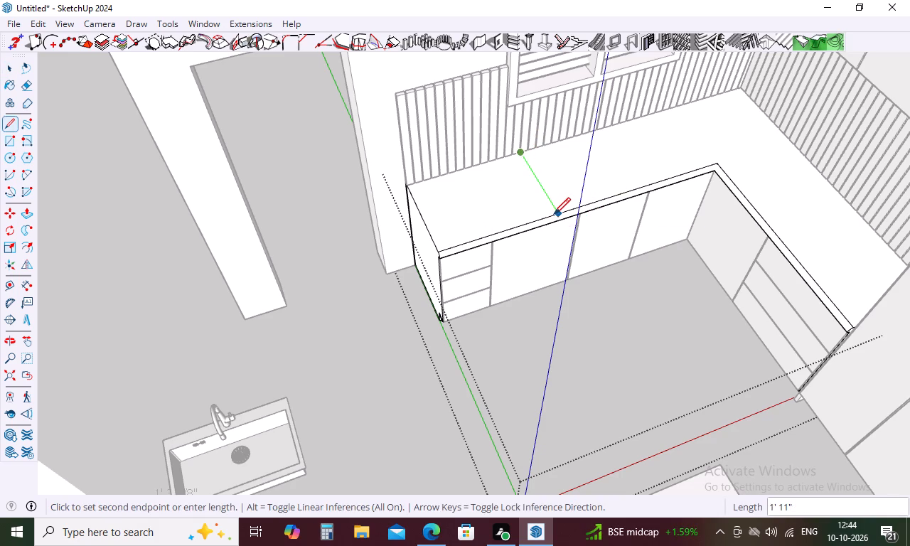
click(554, 214)
key(space)
Place a parallel guide 2'6" from the new cross line, towards the countertop's inner corner.
text(t)
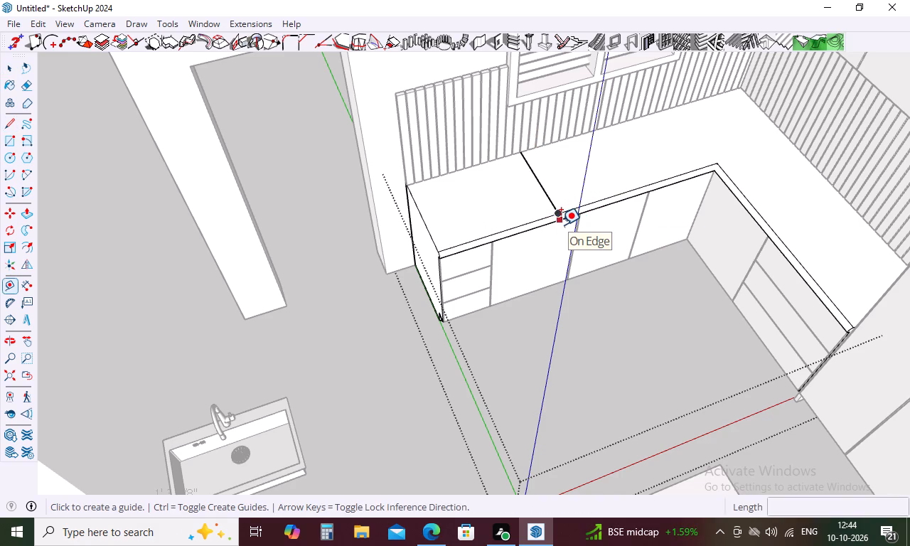
click(541, 188)
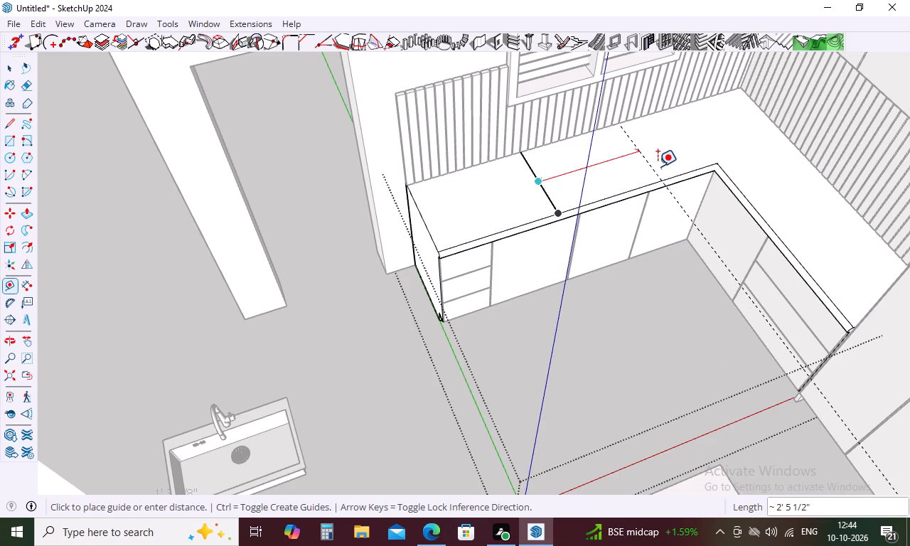
text(2')
key(6)
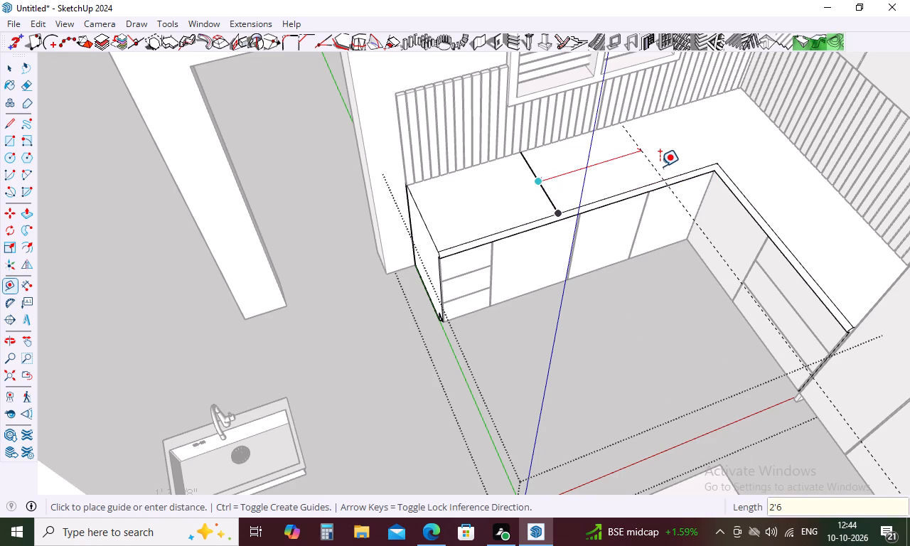
key(shift+quotedbl)
key(Return)
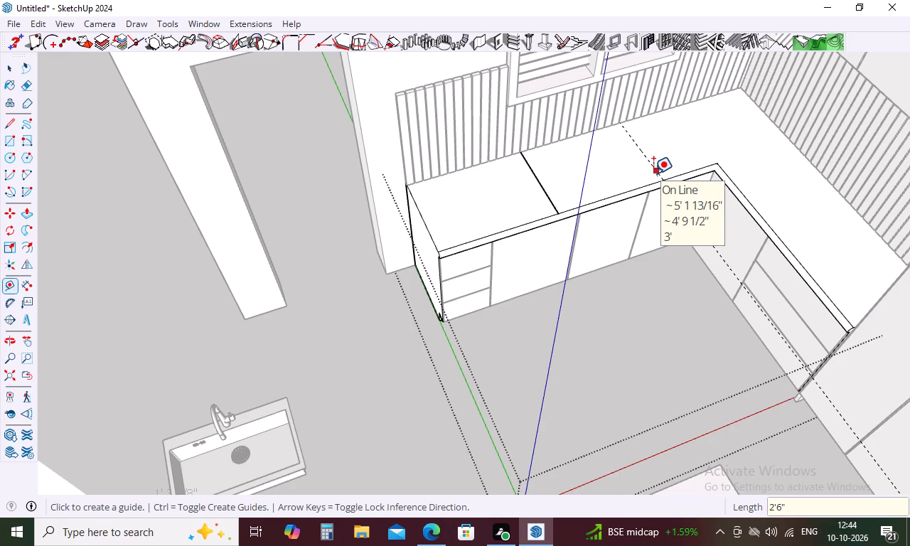
key(space)
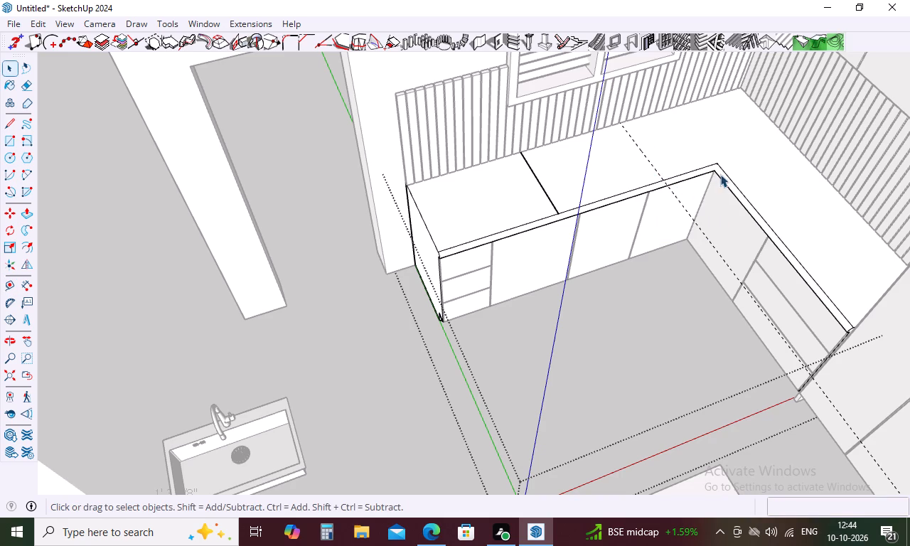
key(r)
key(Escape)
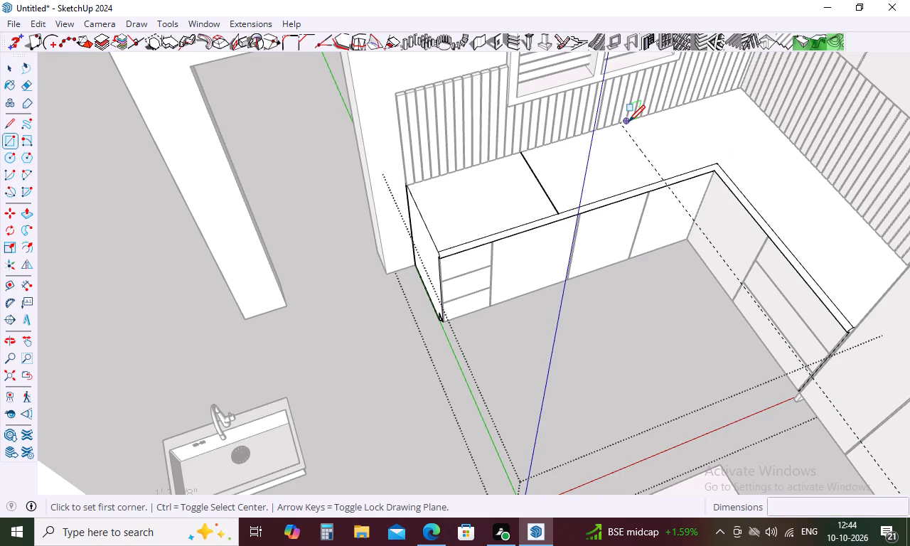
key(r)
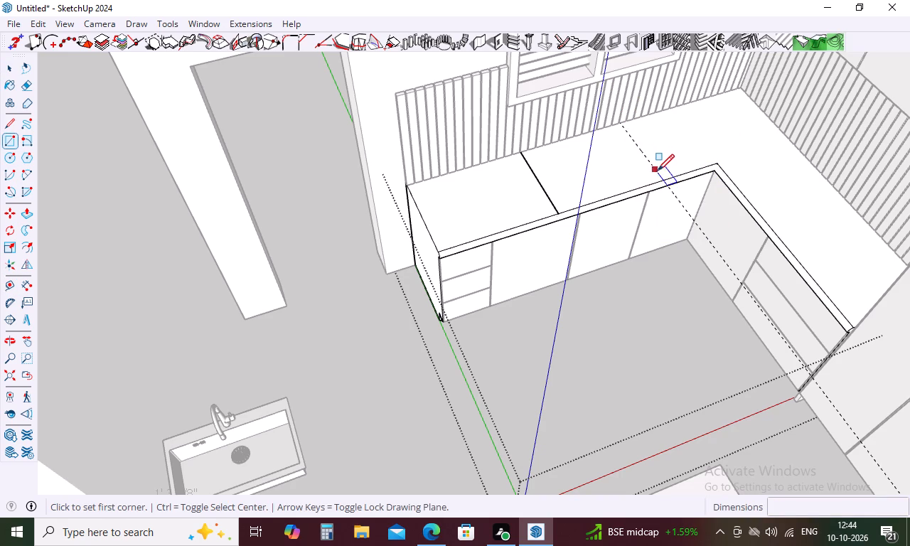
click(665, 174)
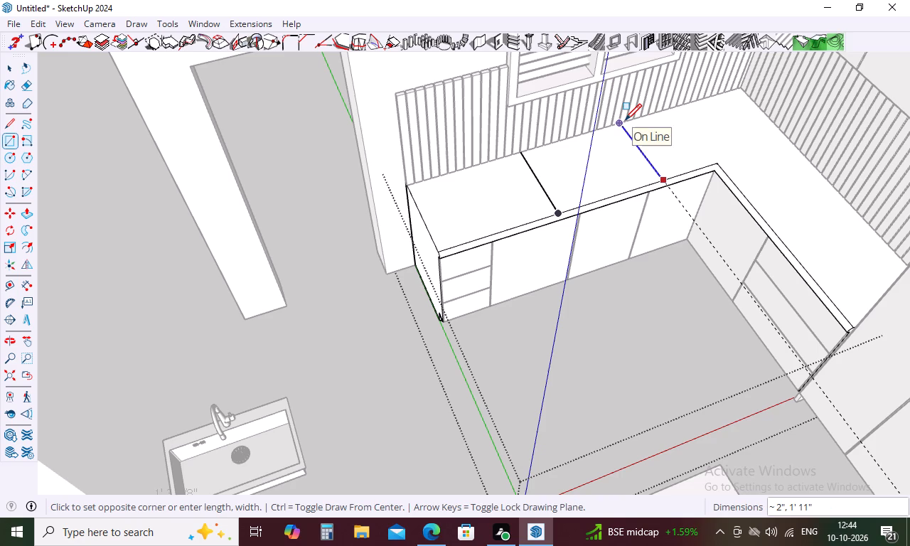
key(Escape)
Draw a line about 1' 11" long along the guide, from the countertop's front edge to the slatted backsplash.
key(l)
middle_drag(658, 162, 626, 171)
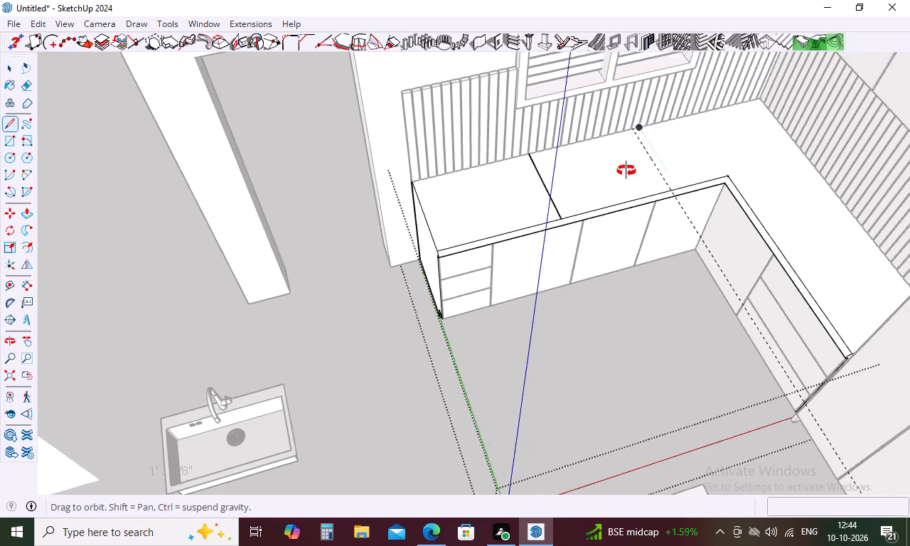
middle_drag(626, 171, 572, 174)
scroll(700, 200, up, 6)
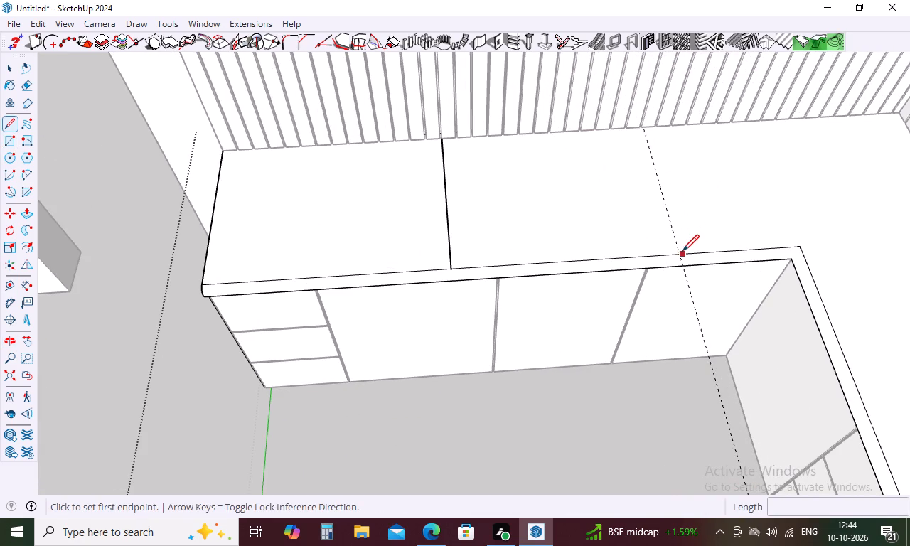
click(679, 249)
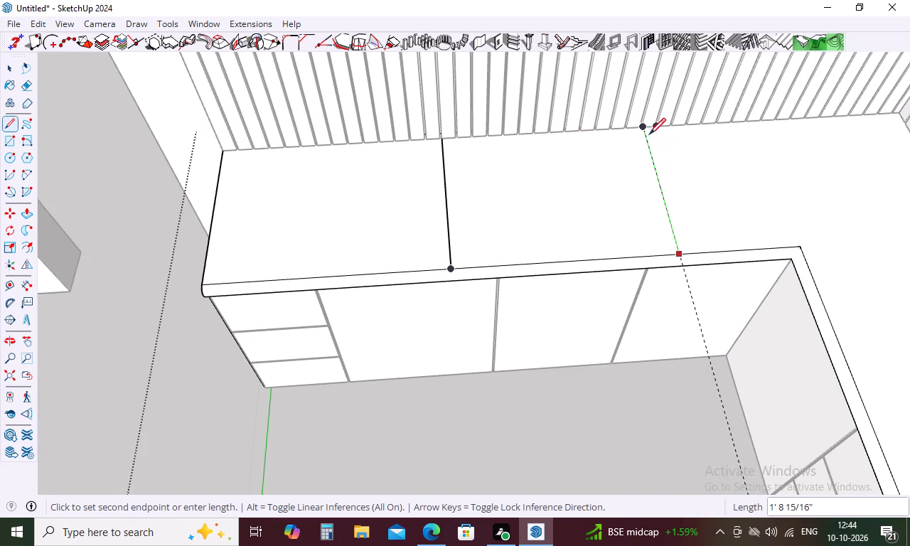
scroll(643, 125, up, 8)
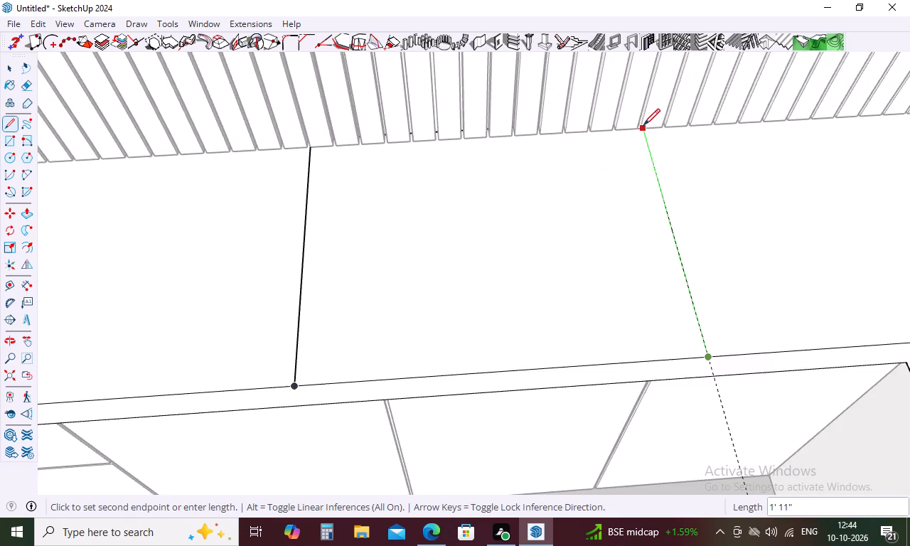
scroll(643, 125, up, 2)
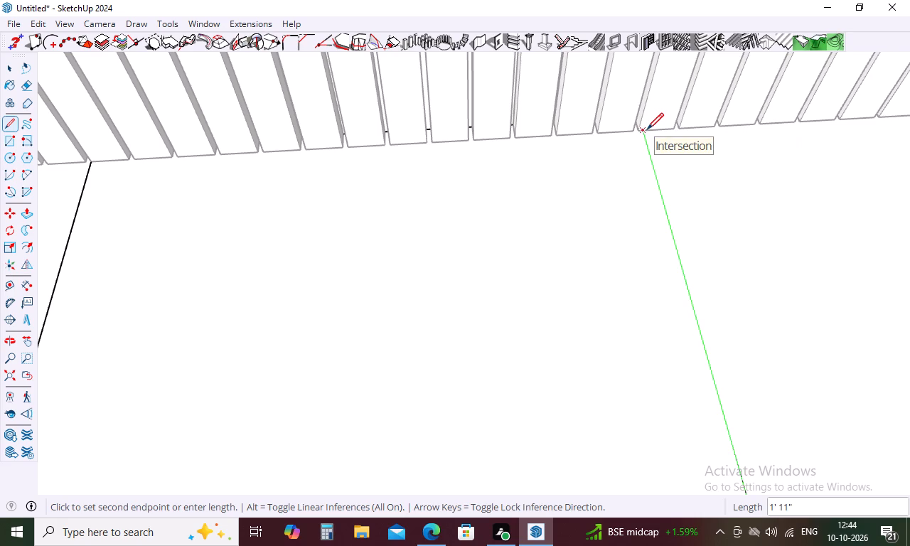
scroll(647, 129, up, 5)
click(647, 129)
scroll(654, 112, down, 14)
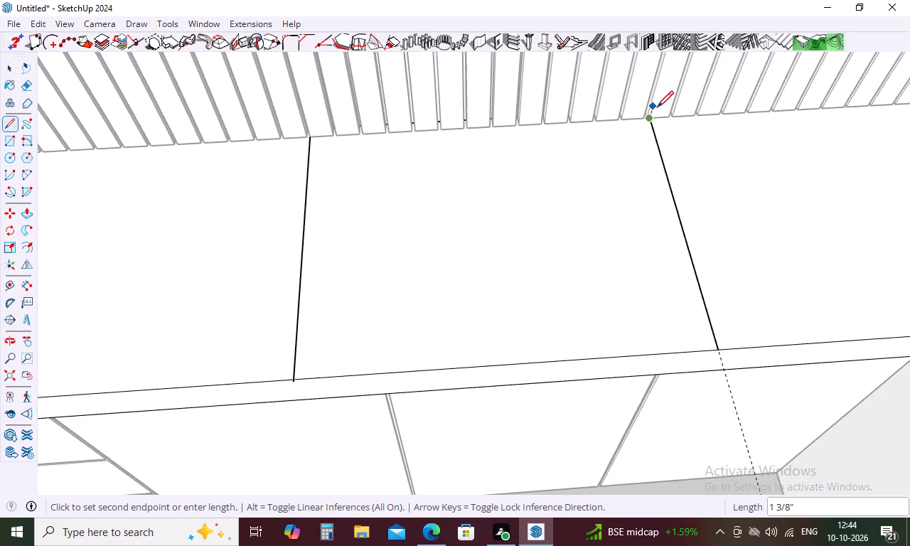
scroll(657, 107, down, 2)
key(space)
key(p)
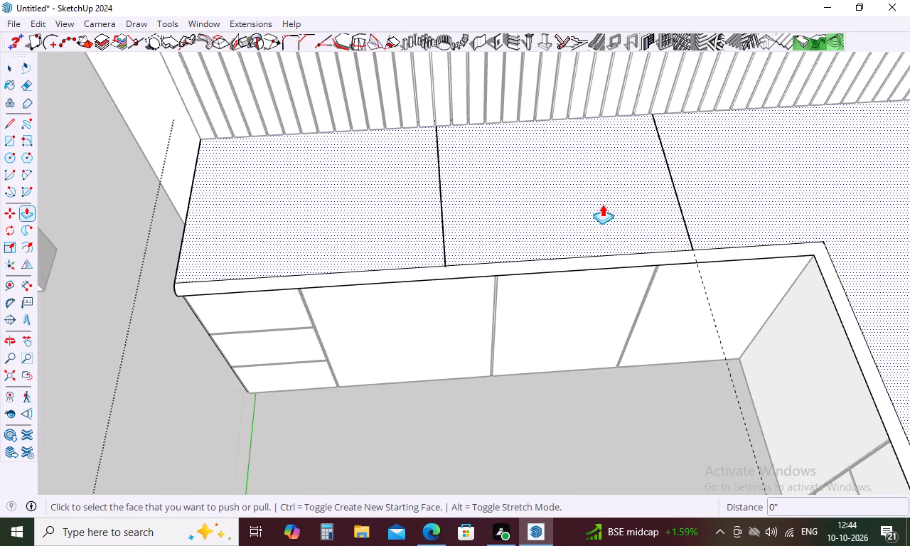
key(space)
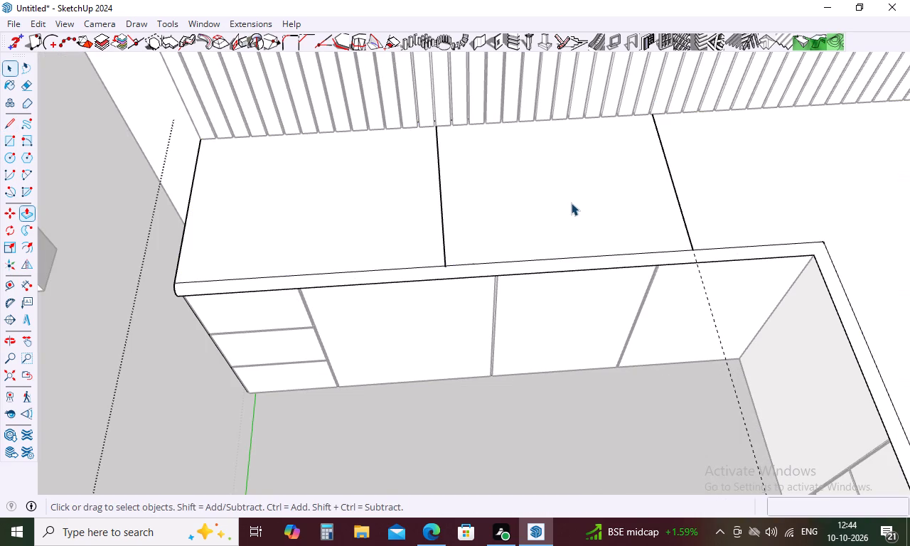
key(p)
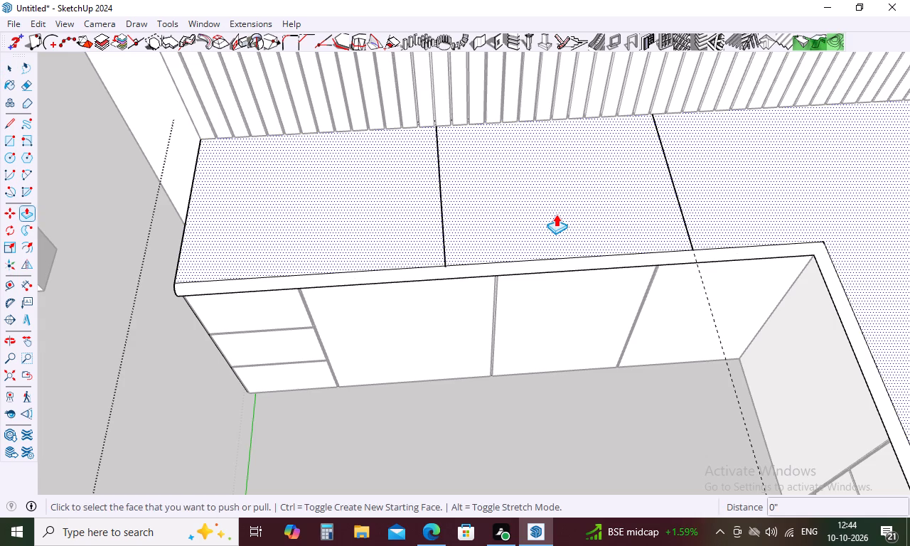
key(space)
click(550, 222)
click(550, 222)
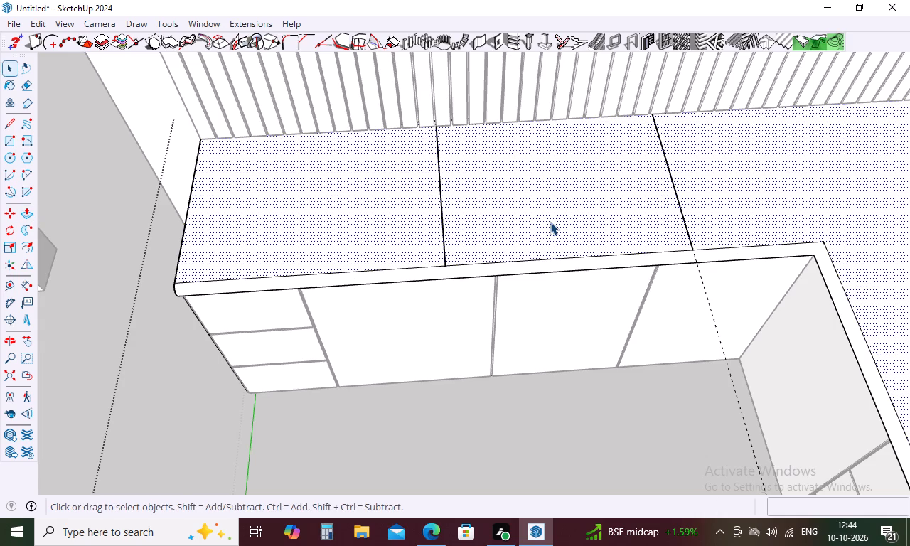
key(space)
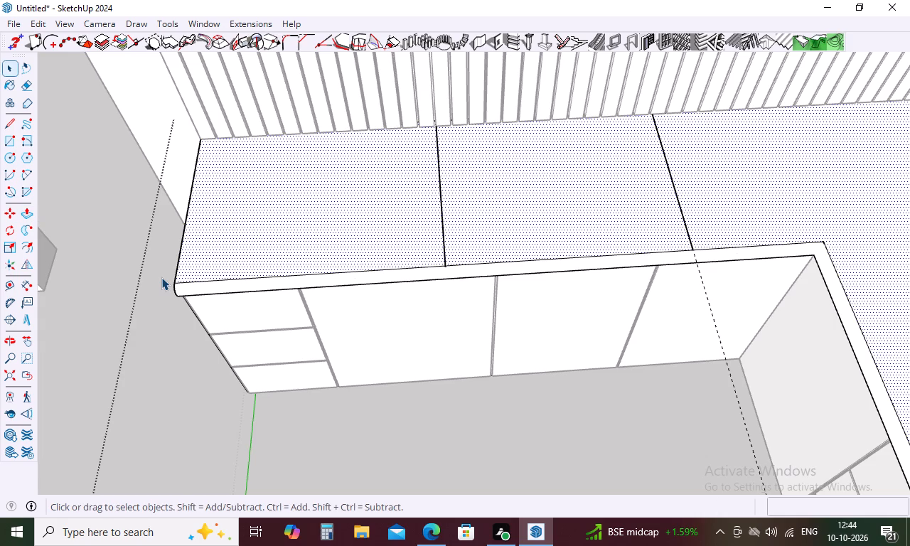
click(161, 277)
Draw a 1' 11" by 2' 6" rectangle on the countertop between the two cross lines, corner to corner.
key(r)
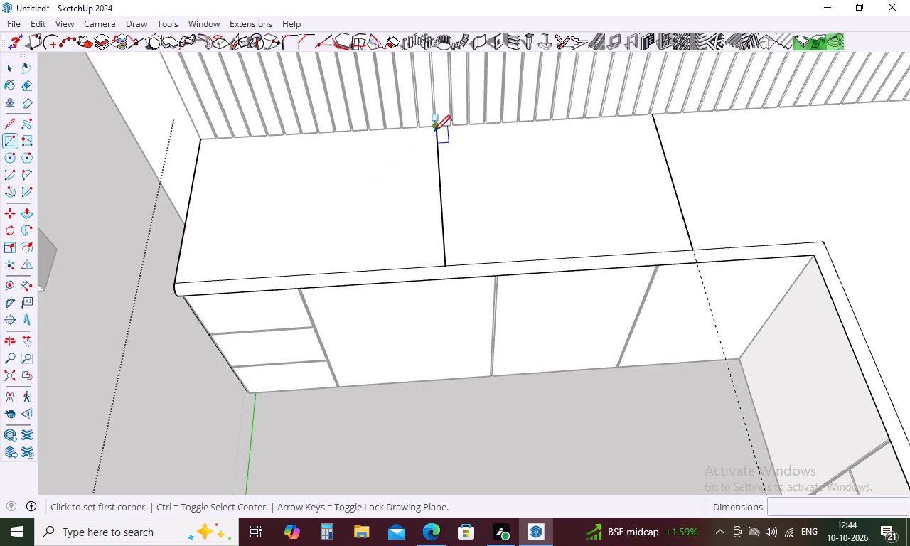
click(437, 128)
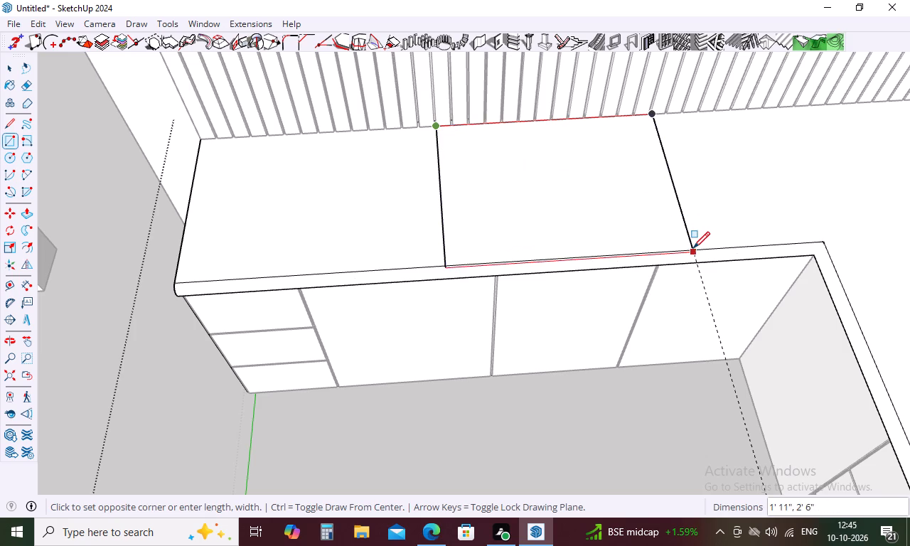
click(693, 245)
key(space)
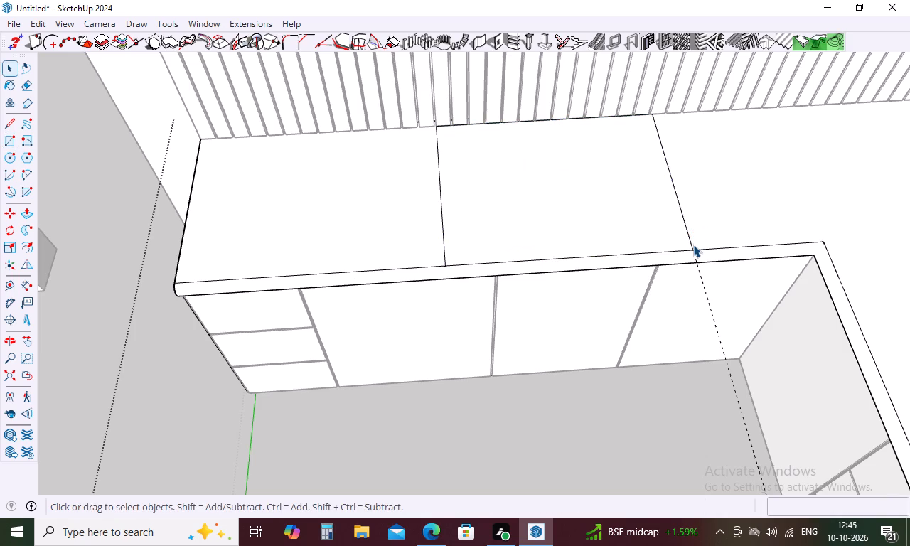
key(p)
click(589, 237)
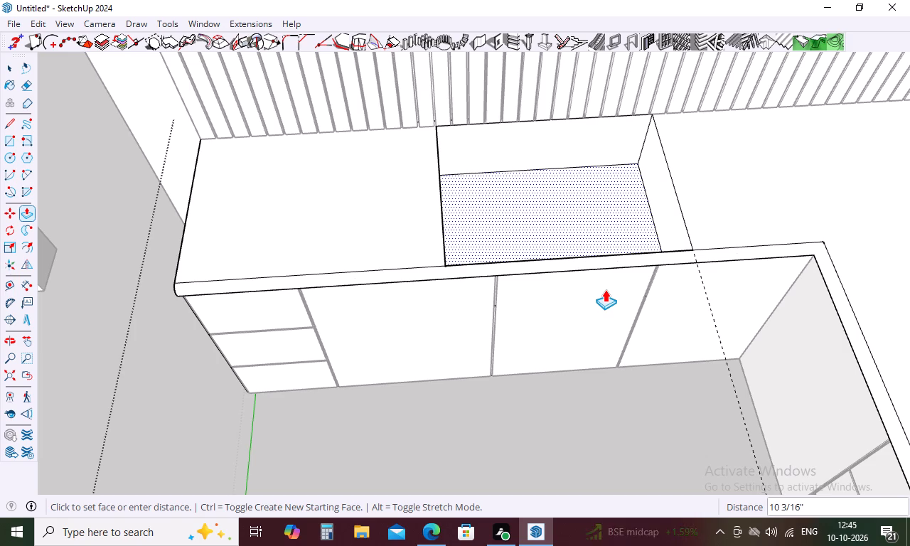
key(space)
Leave the countertop group and measure the height of the sink basin from its bottom corner up to the rim.
scroll(594, 163, down, 10)
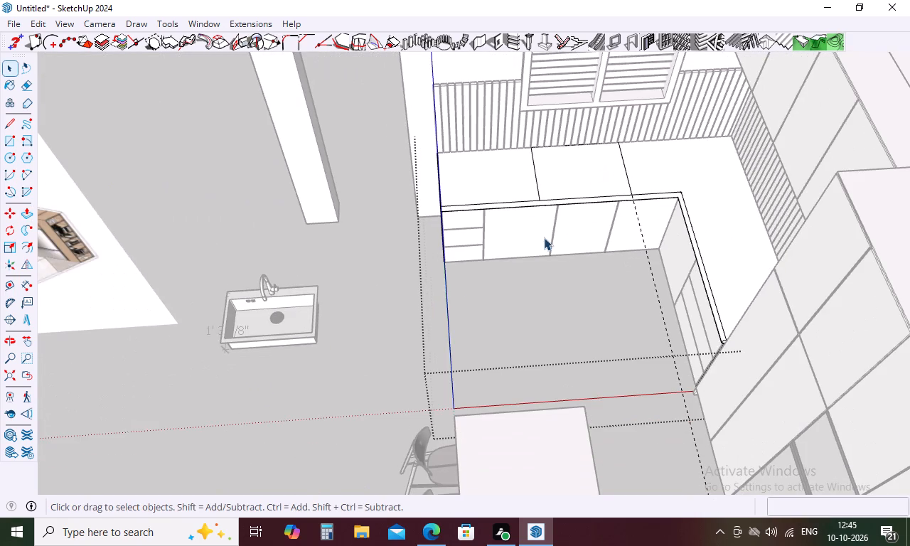
middle_drag(345, 353, 334, 209)
scroll(282, 380, up, 10)
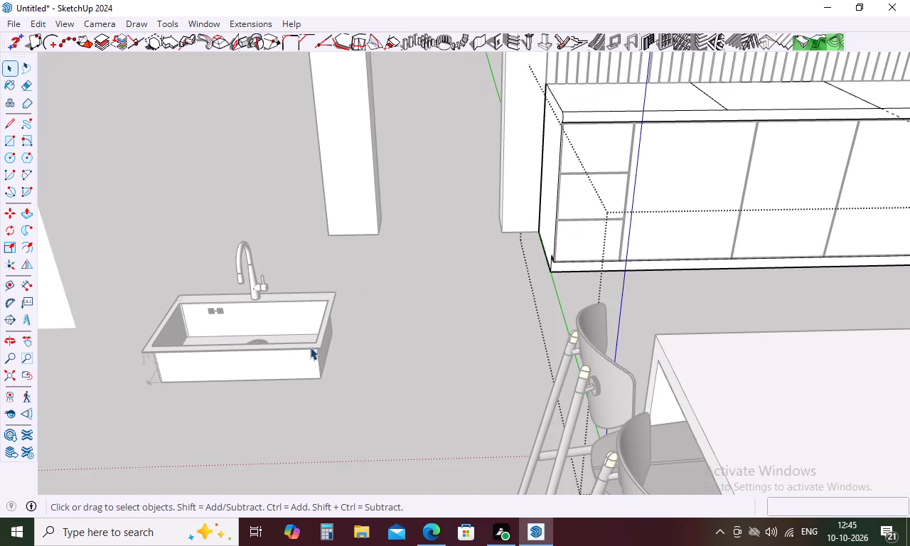
click(348, 385)
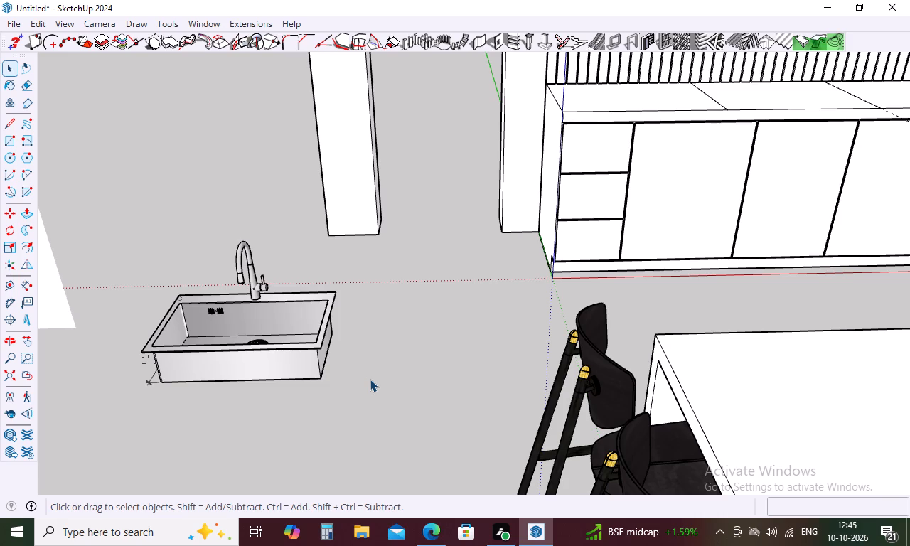
click(21, 288)
middle_drag(337, 383, 348, 315)
scroll(341, 363, up, 9)
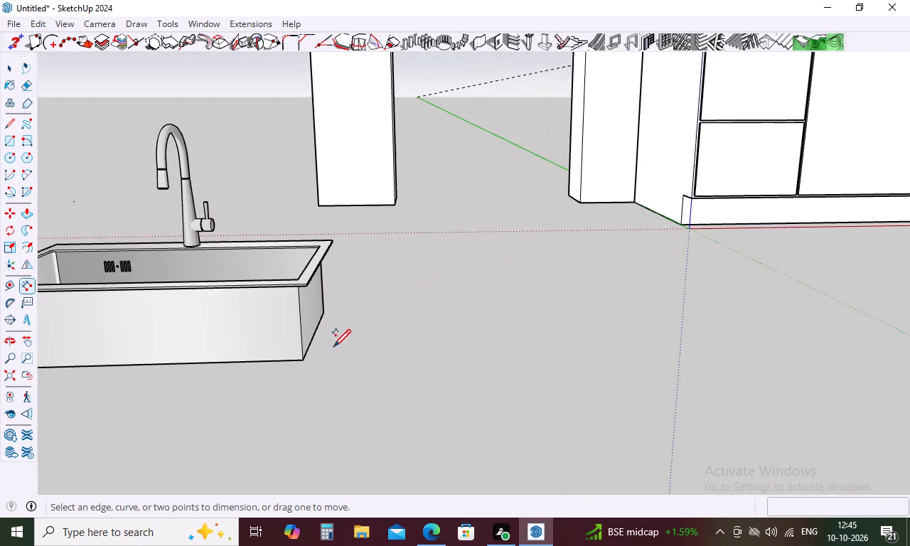
middle_drag(313, 360, 313, 277)
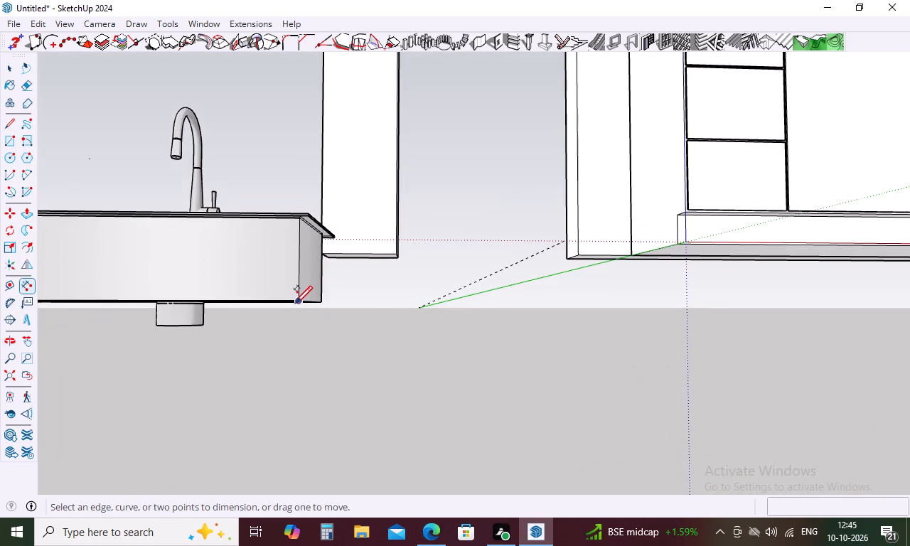
click(297, 300)
scroll(301, 218, up, 3)
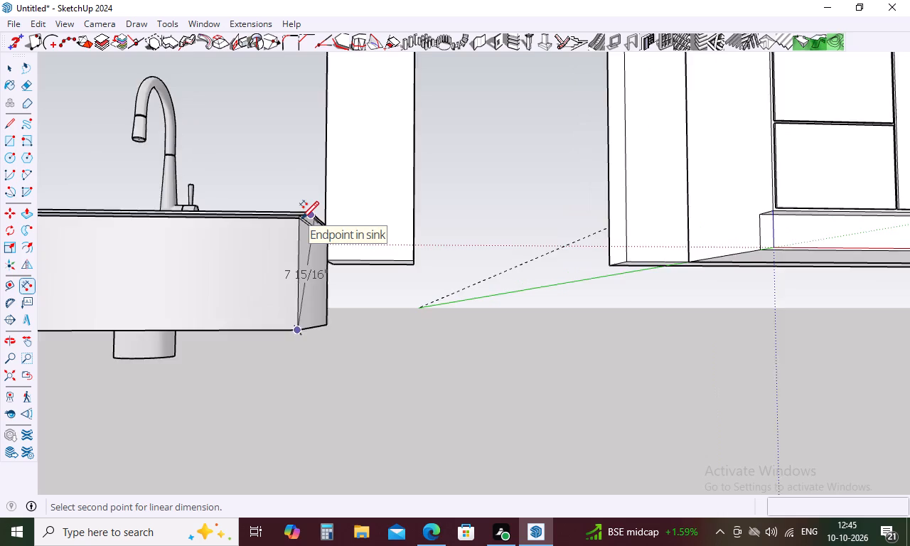
scroll(301, 218, up, 6)
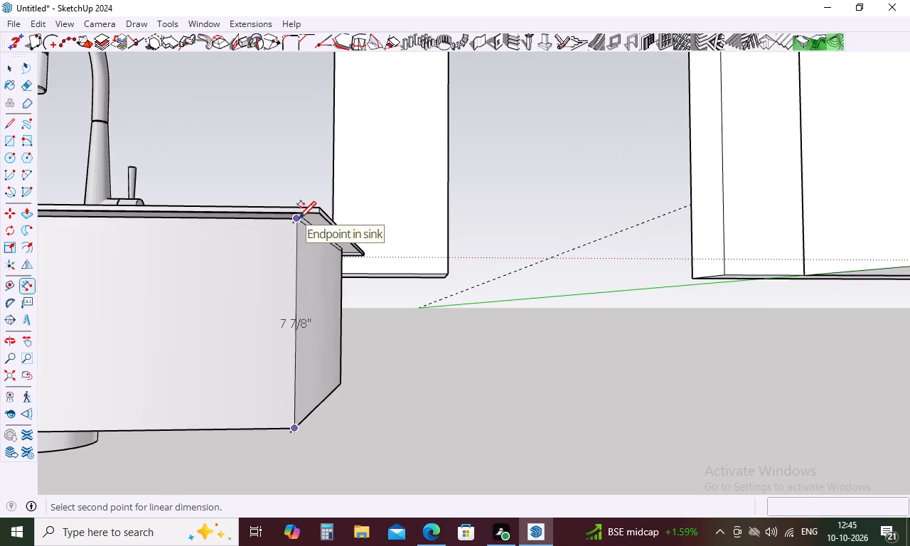
key(Escape)
Reopen the countertop group, push the rectangle between the cross lines down 8" with Push/Pull, and close the group.
scroll(294, 224, down, 18)
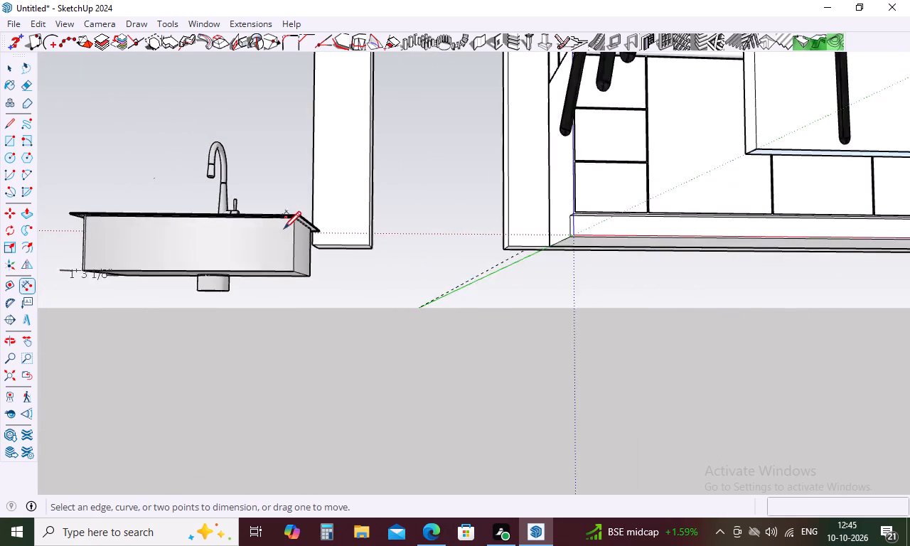
scroll(284, 227, down, 18)
middle_drag(358, 235, 359, 412)
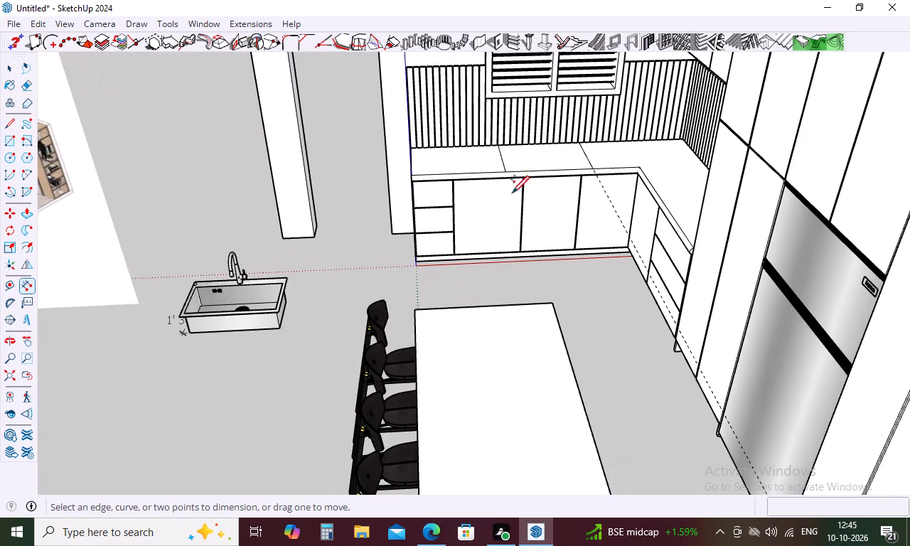
scroll(552, 127, up, 10)
key(space)
double_click(572, 219)
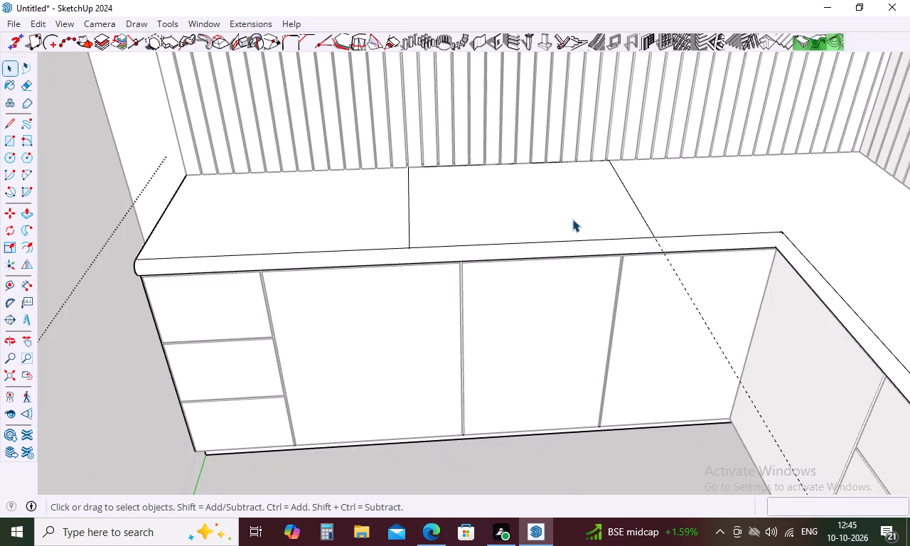
click(572, 219)
click(572, 213)
key(p)
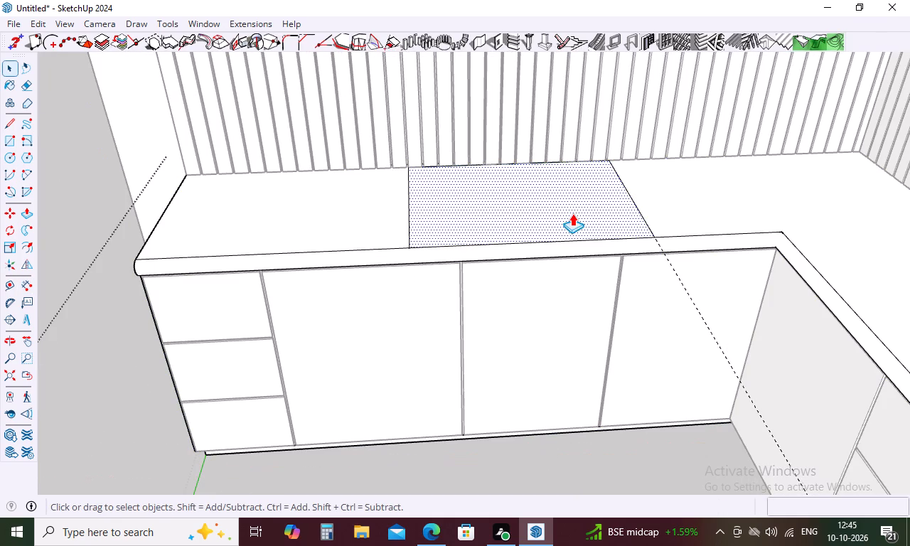
click(569, 213)
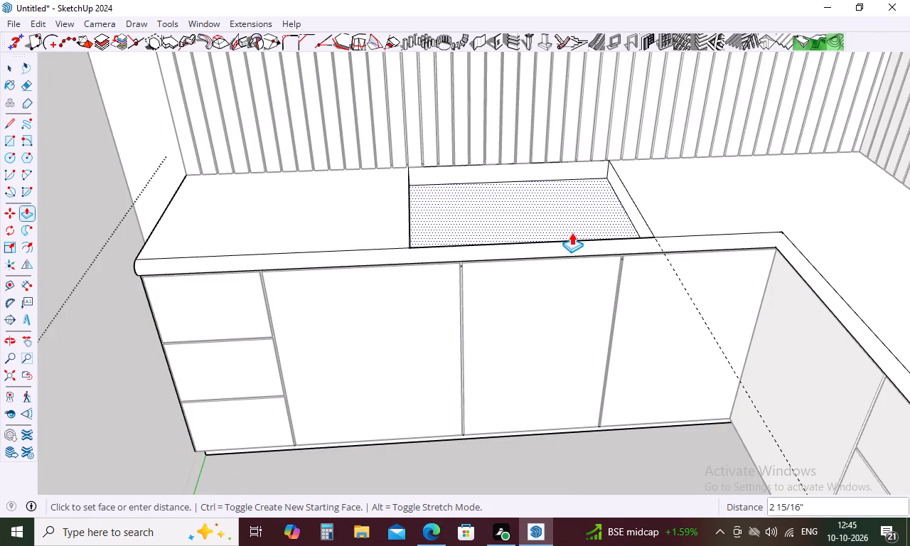
text(8")
key(Return)
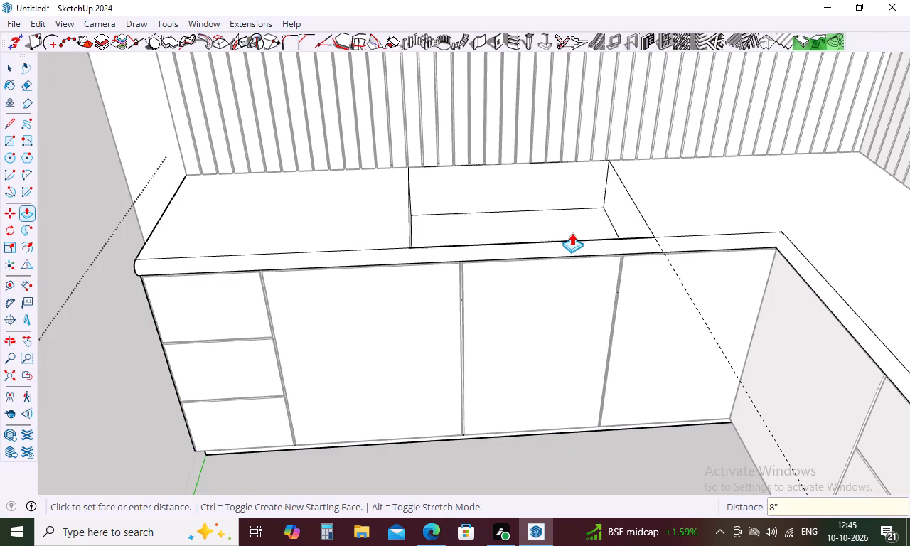
key(space)
scroll(602, 188, down, 14)
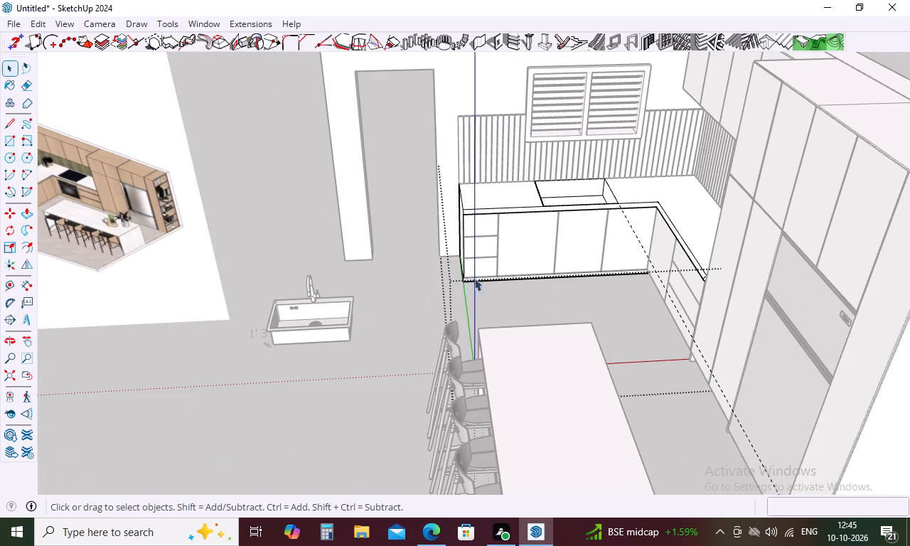
key(space)
click(344, 362)
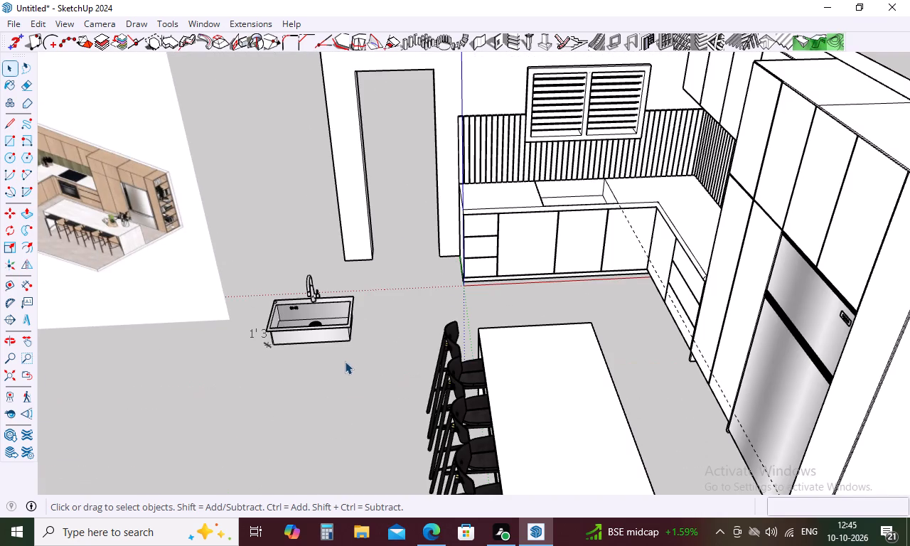
Move the sink by its front rim corner onto the countertop opening's front corner, where the dashed guide meets the edge.
key(m)
scroll(348, 330, up, 10)
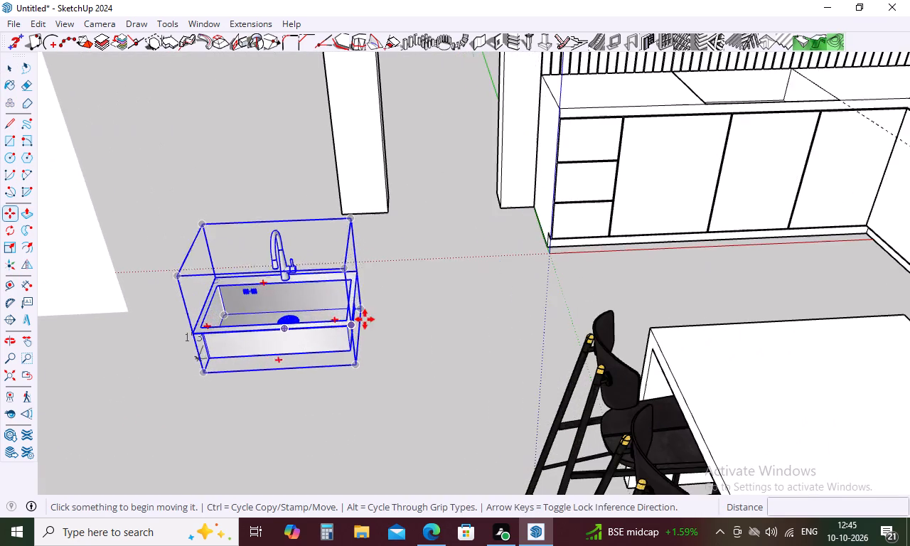
scroll(371, 320, up, 3)
click(345, 328)
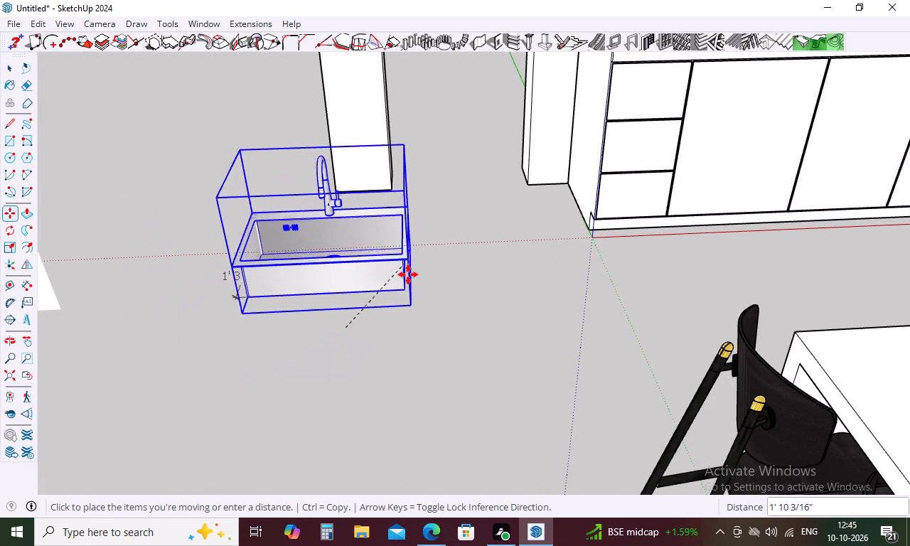
scroll(396, 319, down, 10)
scroll(624, 167, up, 9)
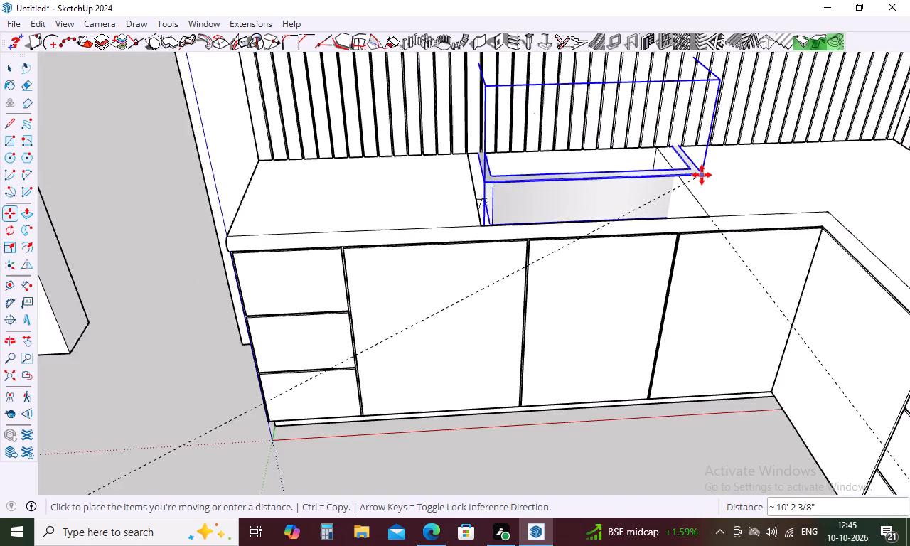
scroll(702, 175, up, 5)
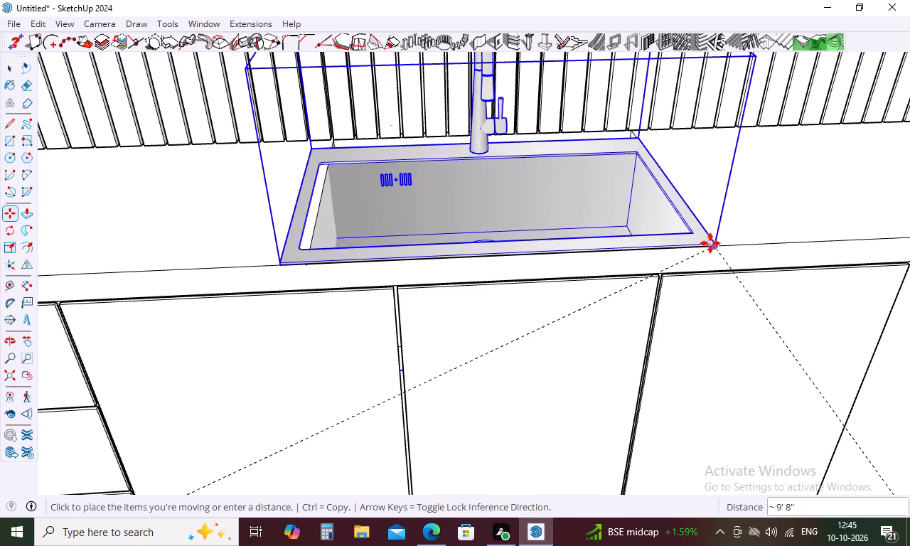
click(710, 243)
Move the sink about 2 5/16" back along the green axis, bringing its rear rim against the slatted backsplash.
middle_drag(665, 191, 655, 296)
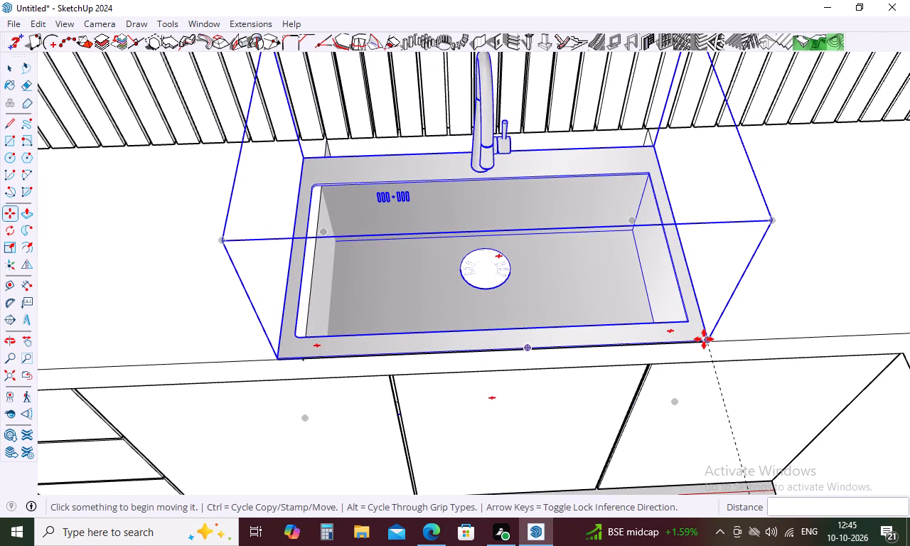
click(707, 339)
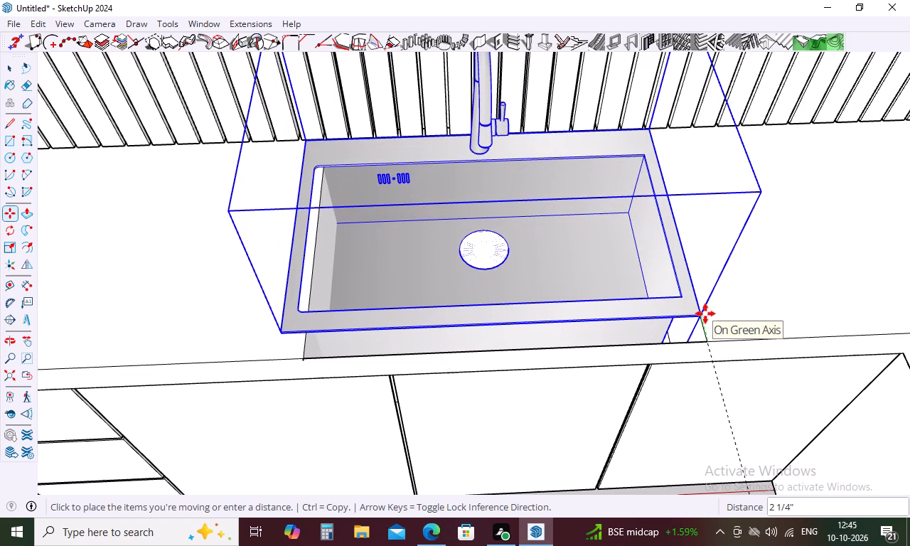
key(space)
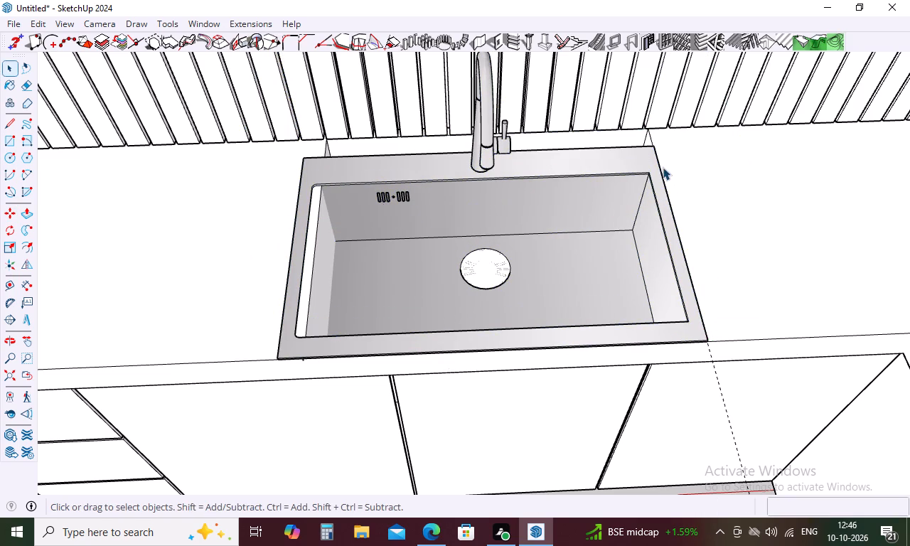
key(m)
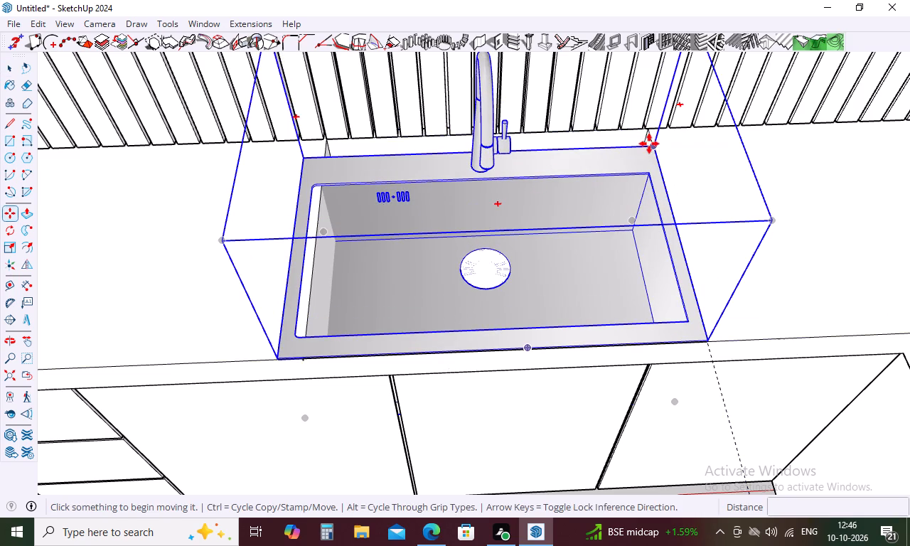
click(653, 146)
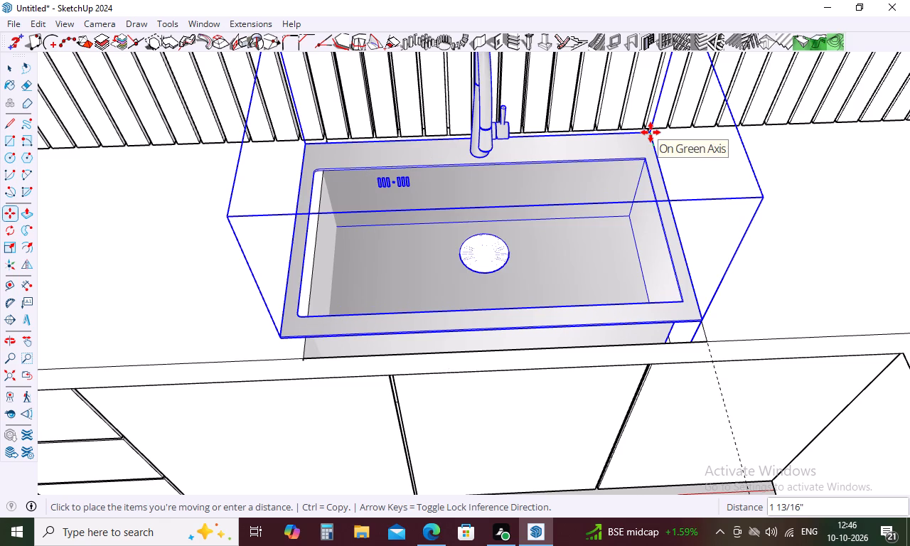
click(649, 129)
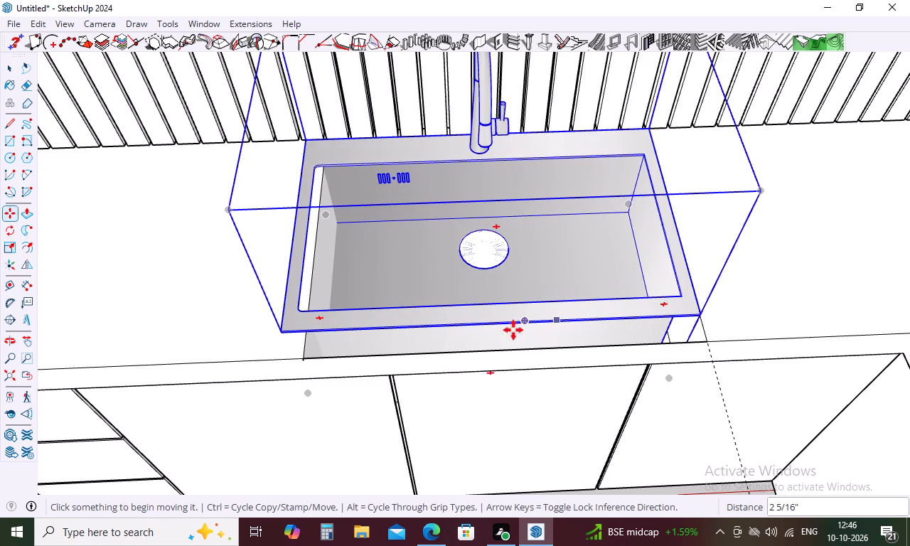
Show the hidden back edges and move the sink about 1 1/16" sideways along the countertop, toward the counter's inner corner.
middle_drag(422, 365, 430, 247)
middle_drag(312, 264, 299, 341)
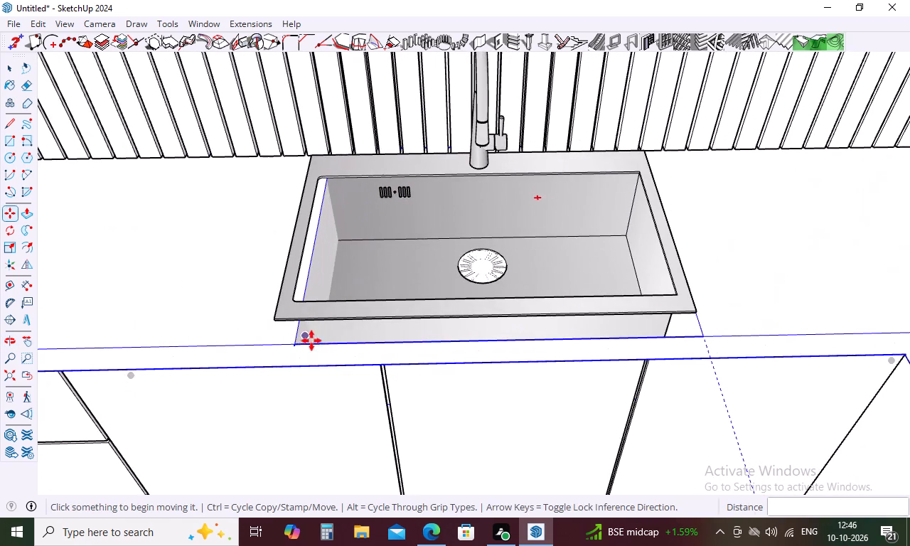
middle_drag(732, 306, 682, 229)
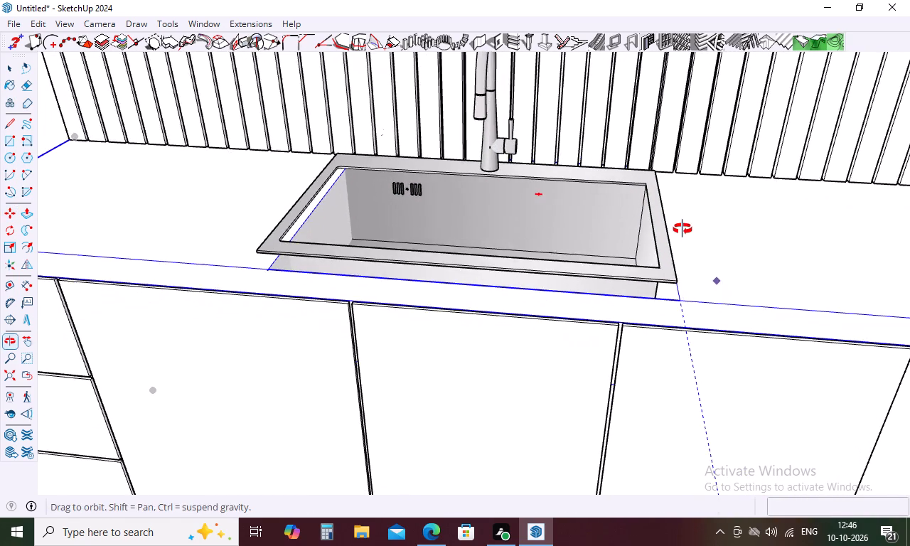
middle_drag(682, 229, 682, 228)
key(k)
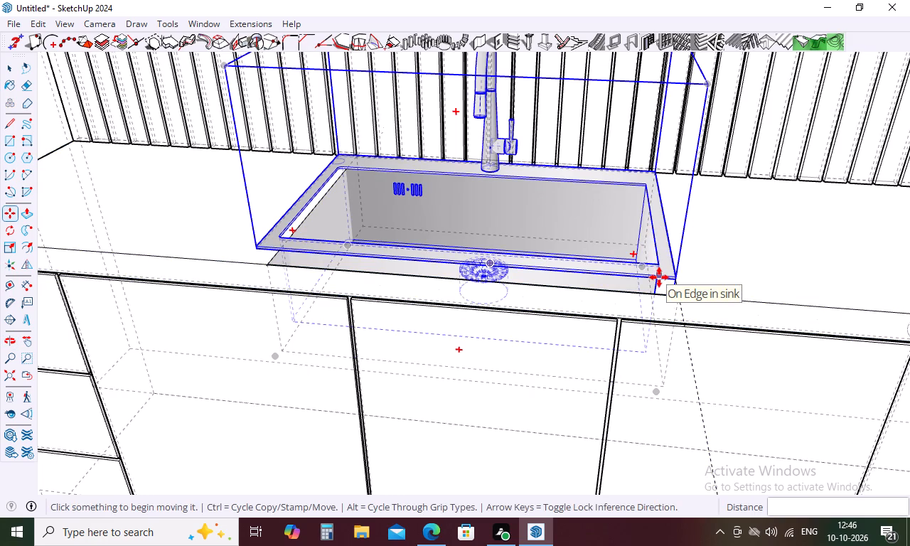
scroll(657, 231, up, 9)
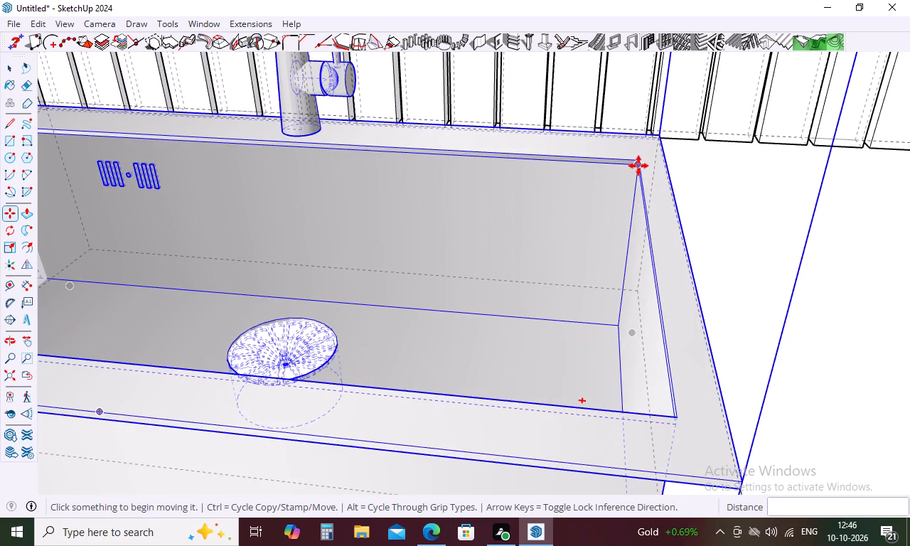
click(638, 166)
click(665, 161)
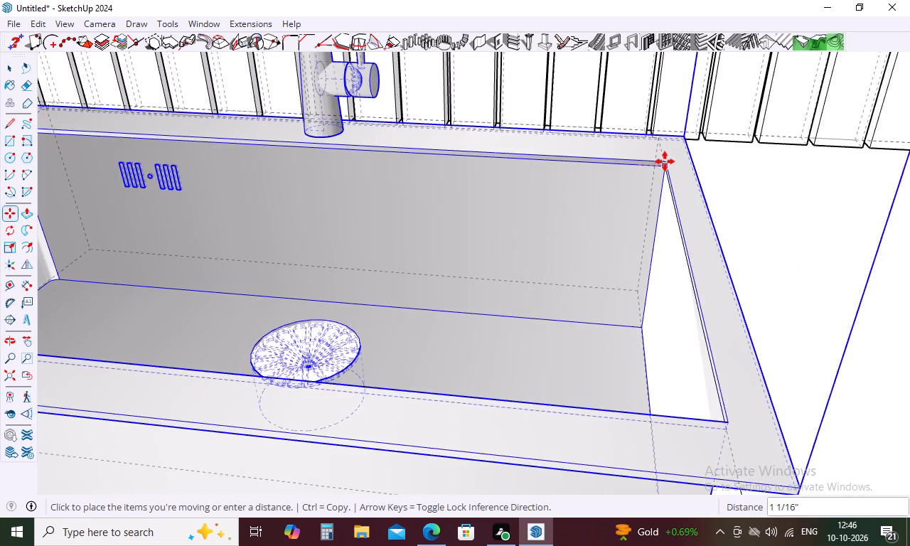
Move the sink about 3/16" down by its rear rim corner.
middle_drag(680, 181, 684, 294)
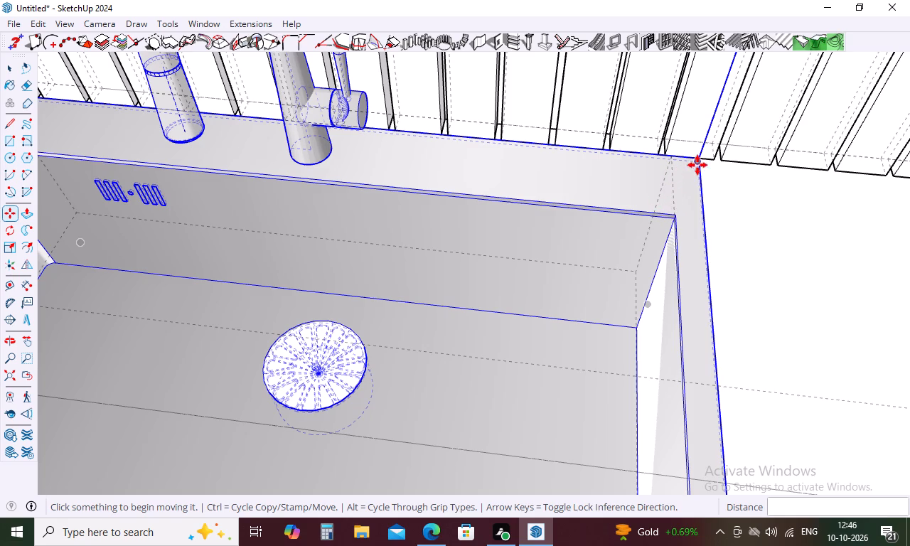
click(700, 159)
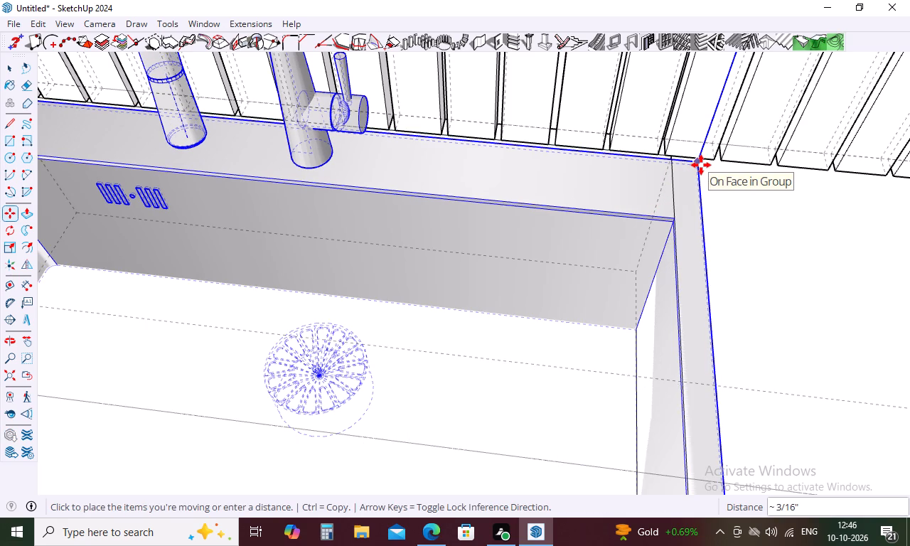
click(701, 165)
Raise the sink slightly by its front rim corner on the guide side.
scroll(682, 174, down, 9)
middle_drag(675, 278, 684, 210)
middle_drag(426, 347, 451, 261)
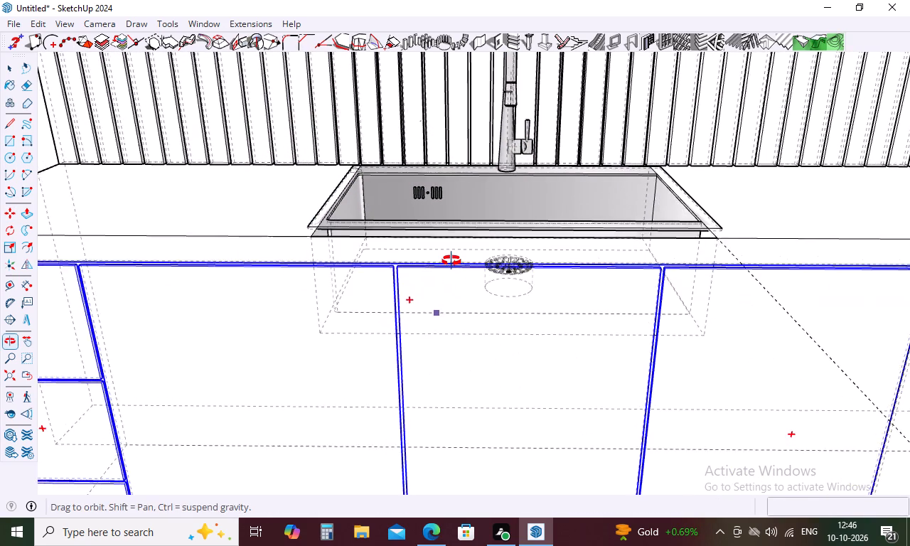
middle_drag(451, 261, 459, 321)
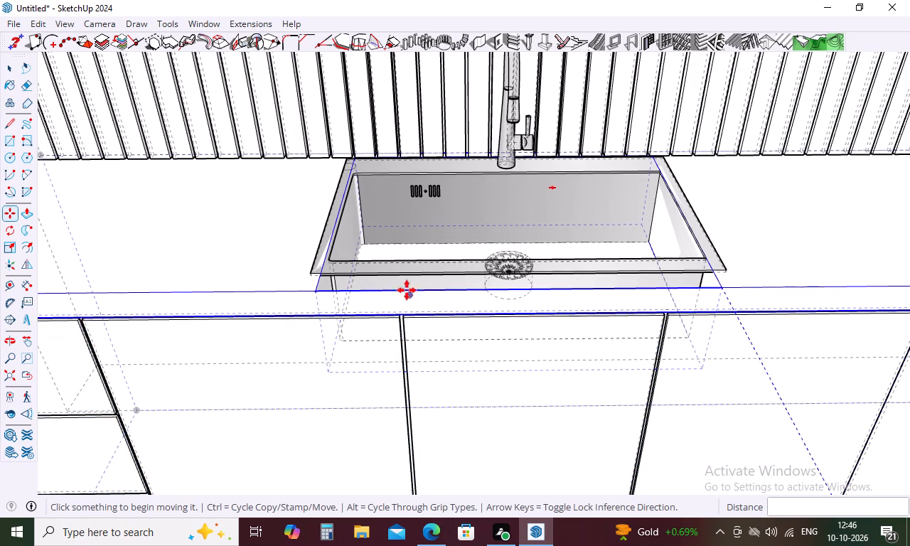
scroll(732, 260, up, 4)
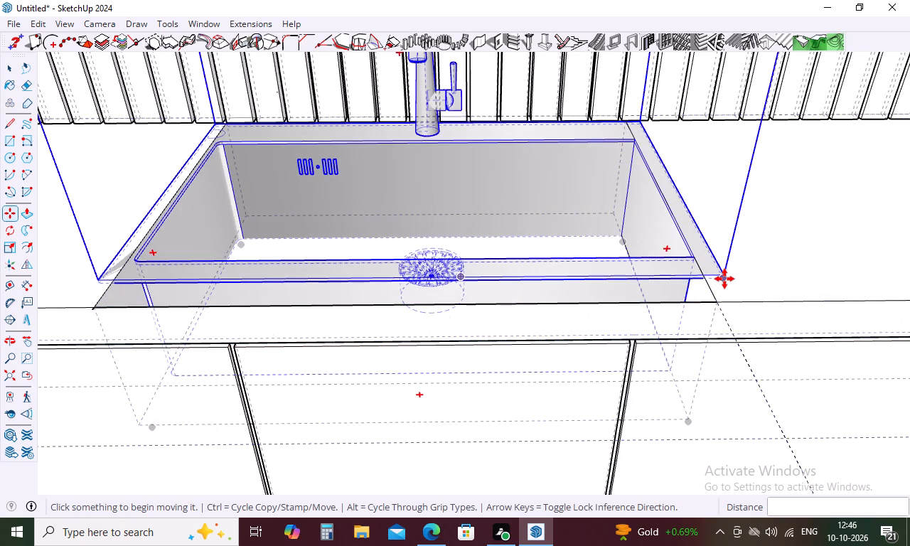
scroll(722, 279, up, 11)
click(723, 282)
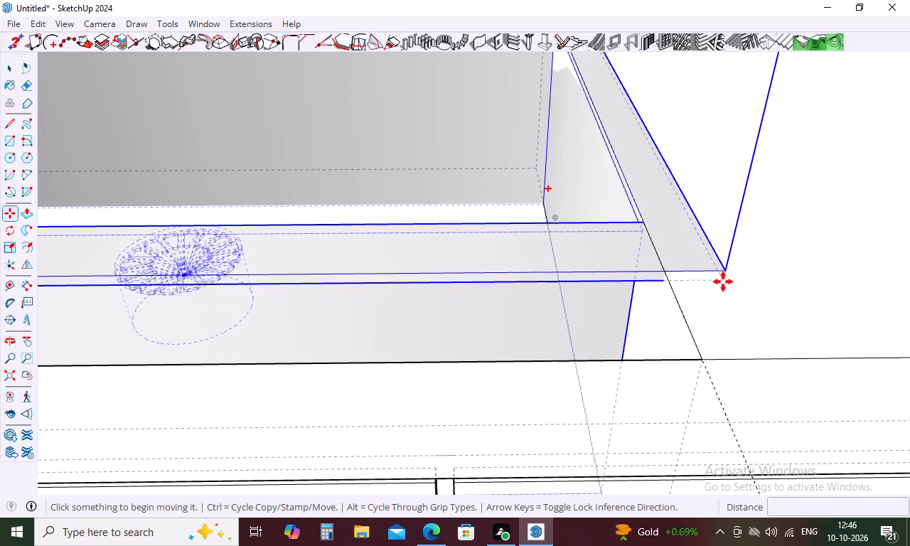
click(723, 274)
Examine the sink's fit in the countertop opening from above and turn off the hidden back edges.
scroll(622, 300, down, 7)
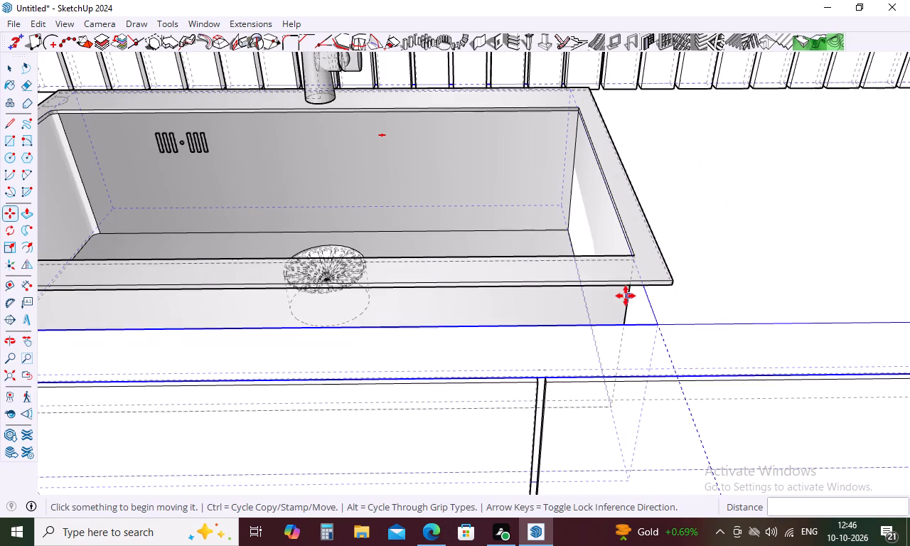
key(space)
middle_drag(599, 296, 595, 406)
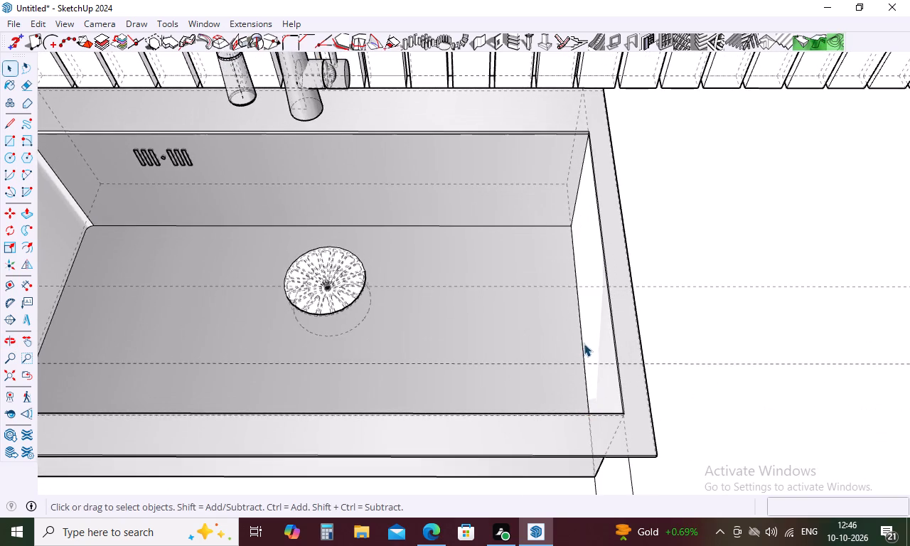
scroll(585, 339, down, 4)
middle_drag(586, 335, 518, 428)
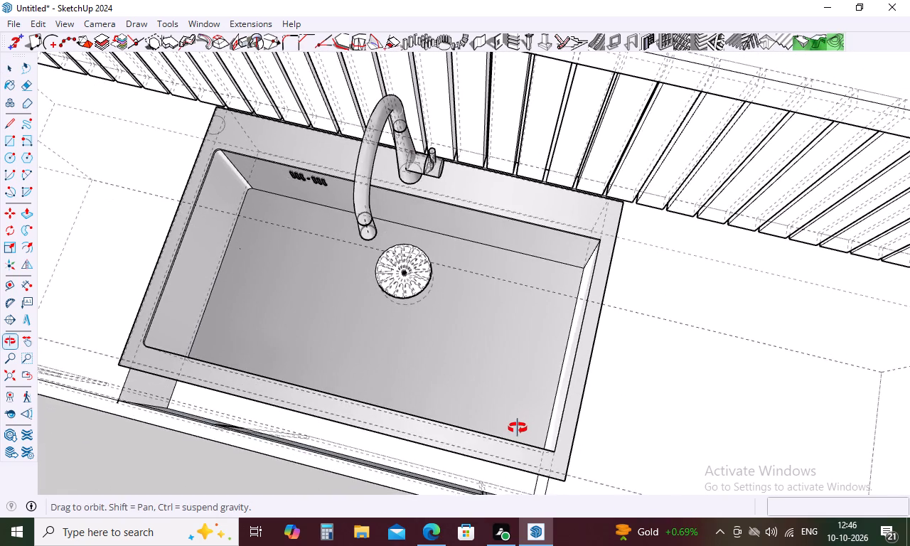
middle_drag(518, 428, 515, 409)
key(k)
middle_drag(432, 396, 417, 433)
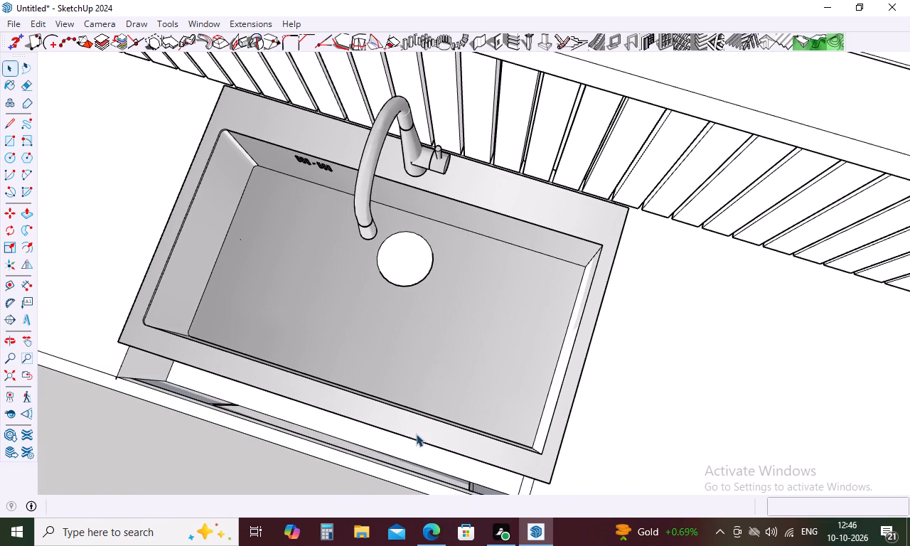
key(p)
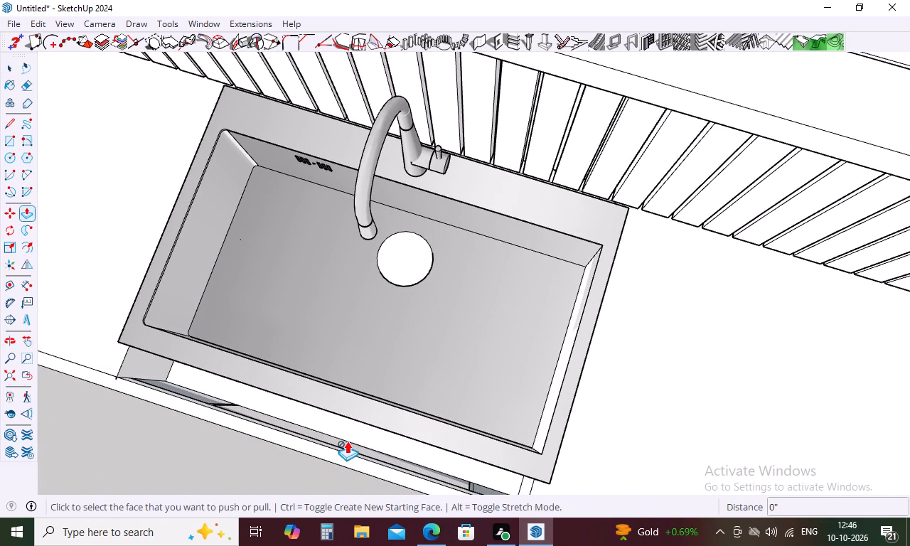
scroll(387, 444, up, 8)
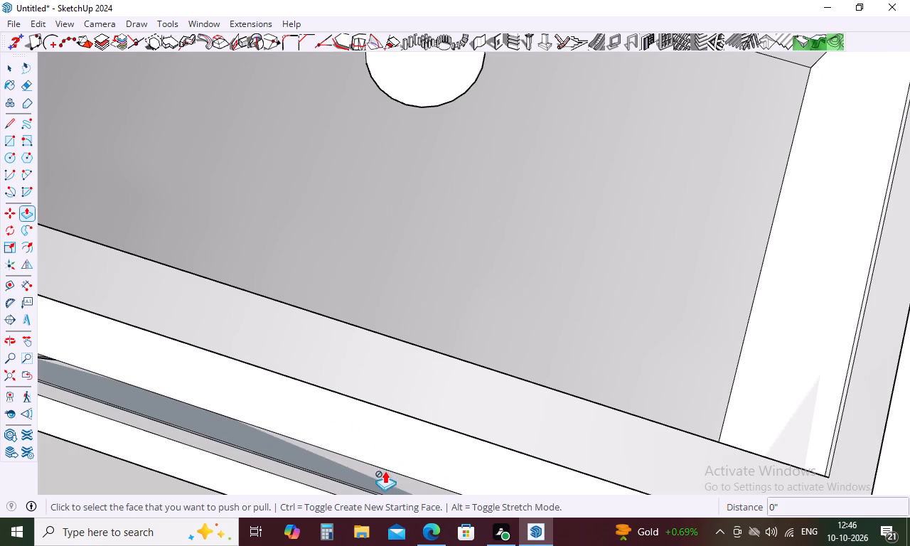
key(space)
Open the countertop group and pull the lower part of the opening's front wall about 2 11/16" toward the sink.
scroll(534, 323, down, 5)
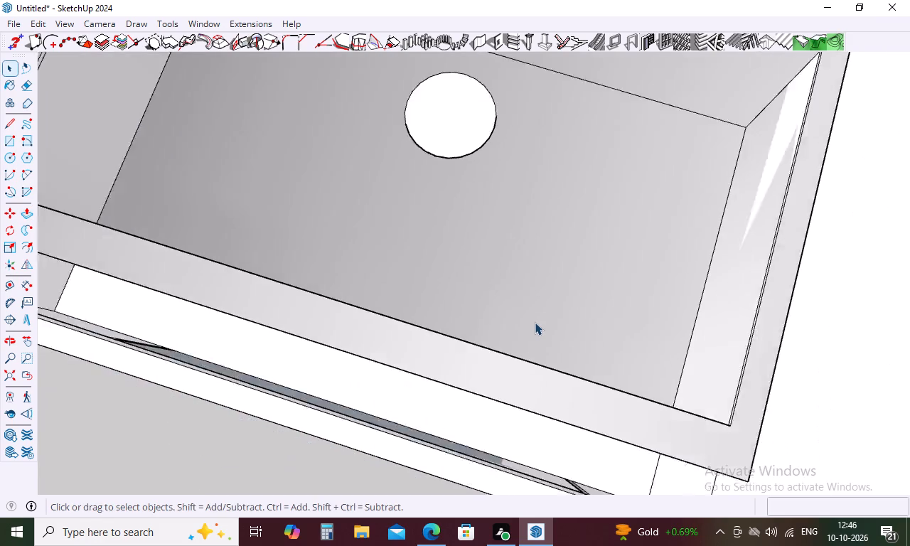
scroll(535, 322, down, 5)
double_click(719, 336)
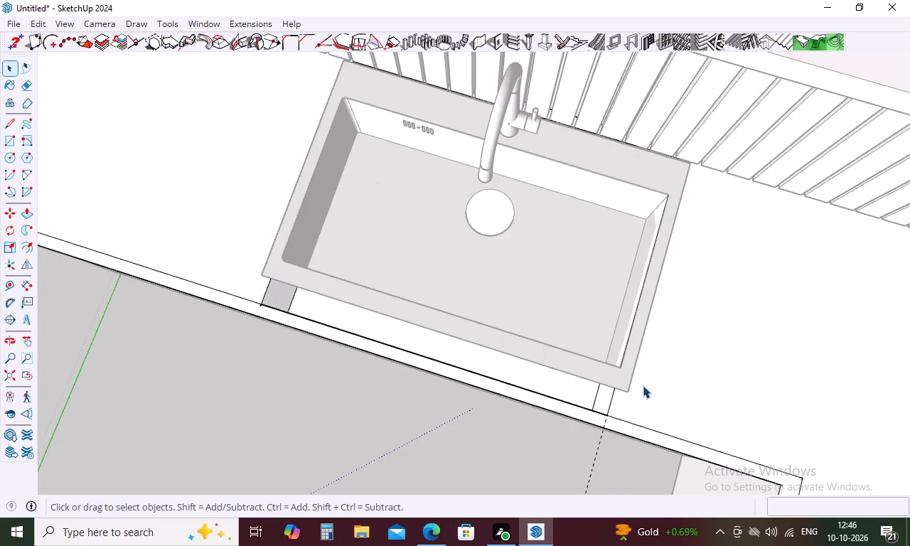
middle_drag(561, 390, 546, 437)
scroll(534, 397, up, 8)
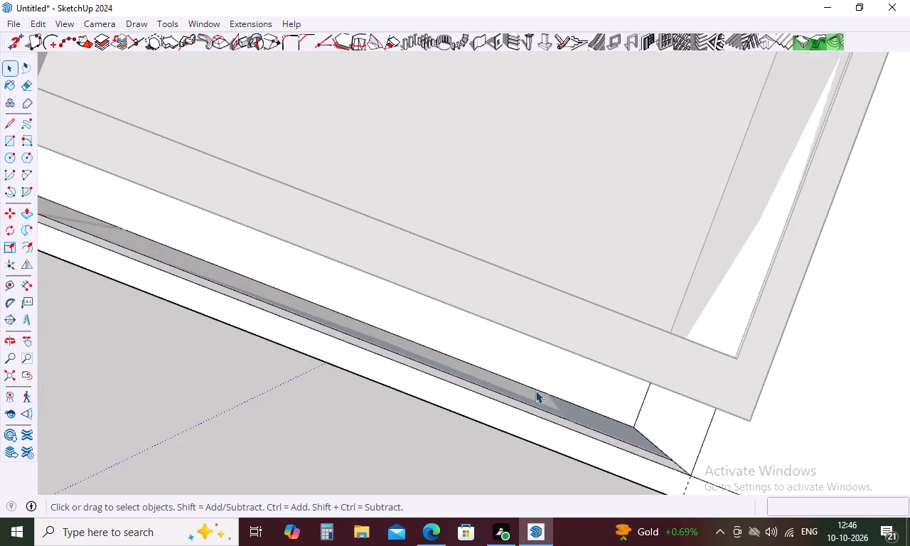
click(535, 403)
key(p)
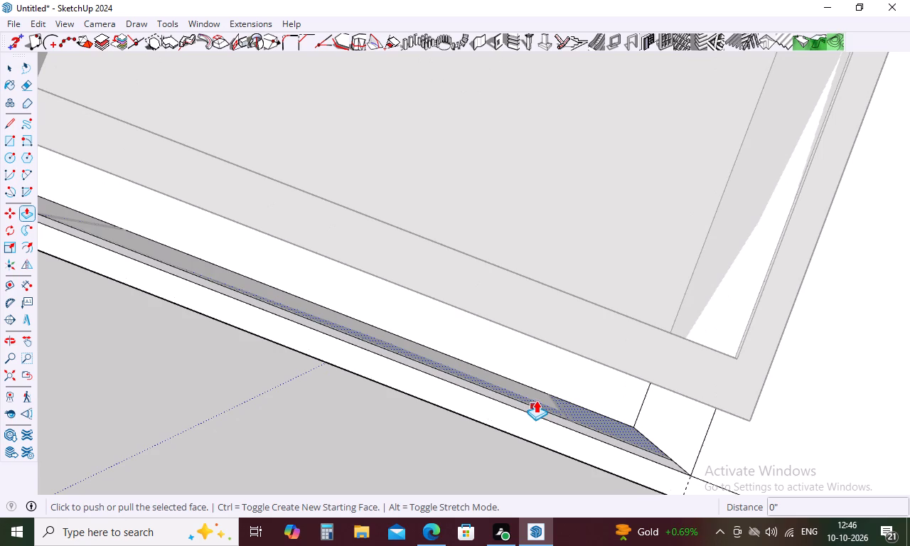
click(537, 400)
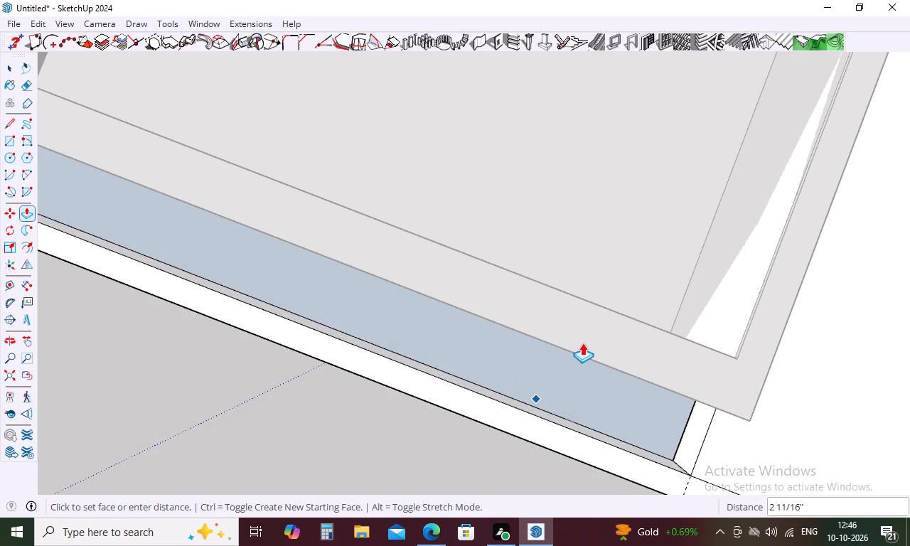
click(582, 343)
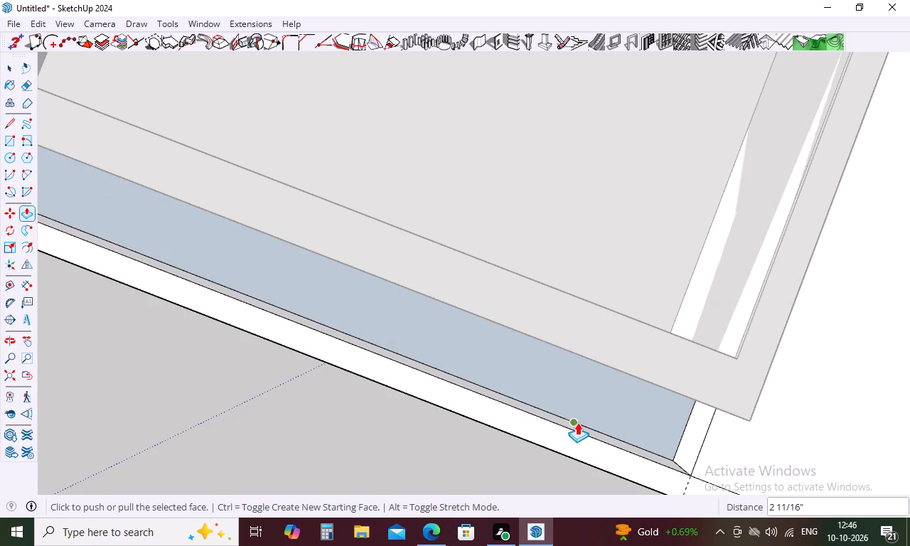
Pull the remaining upper strip of the opening's front wall about 2 9/16" toward the sink.
middle_drag(619, 430, 619, 440)
key(space)
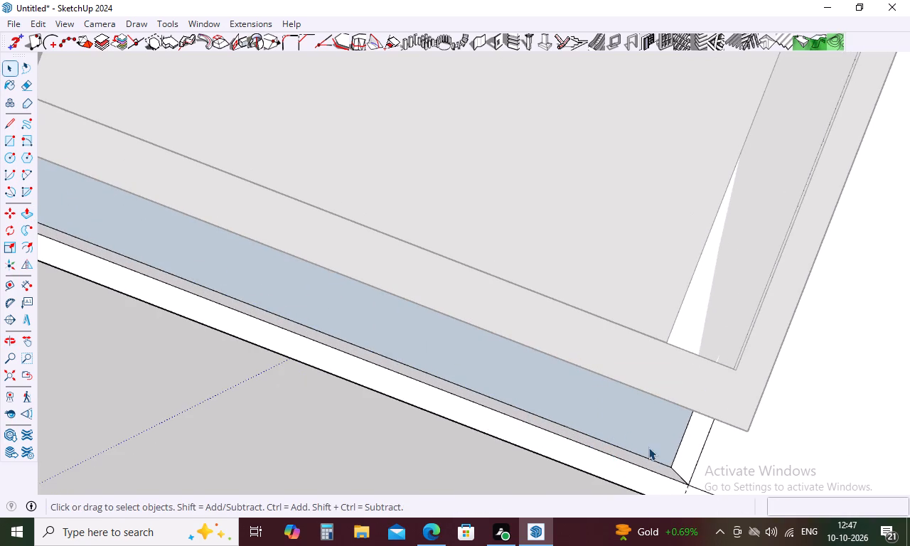
click(650, 464)
key(p)
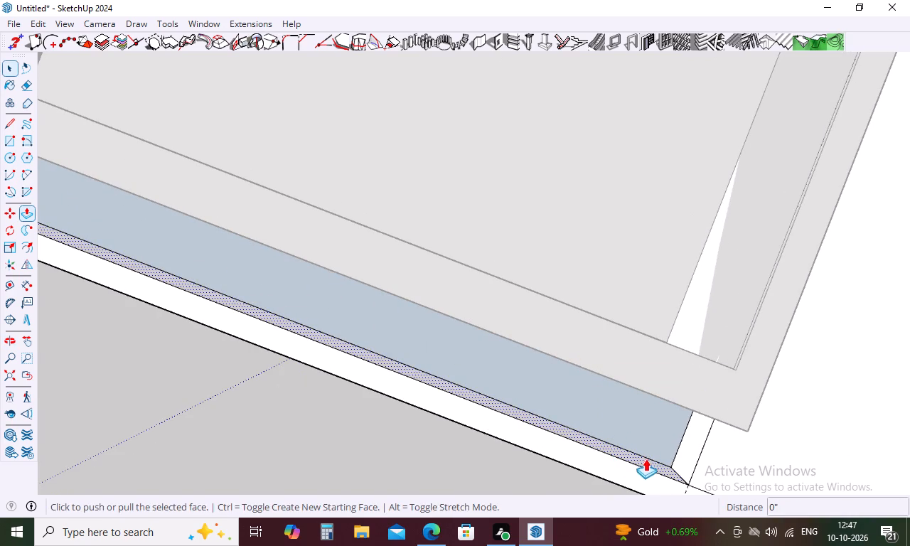
click(645, 459)
click(672, 390)
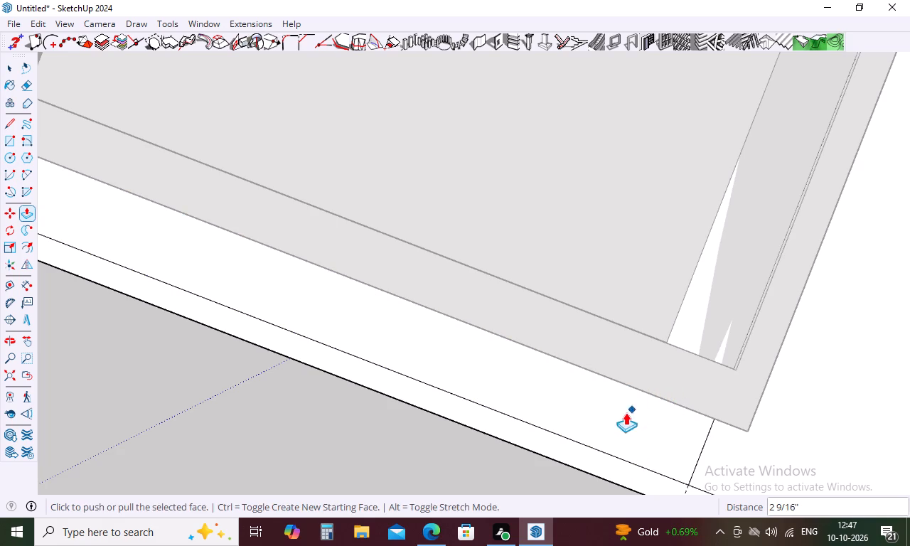
Erase the leftover edges on the countertop in front of both sink corners, including the short stub, and close the countertop group.
middle_drag(625, 413, 722, 297)
key(space)
key(e)
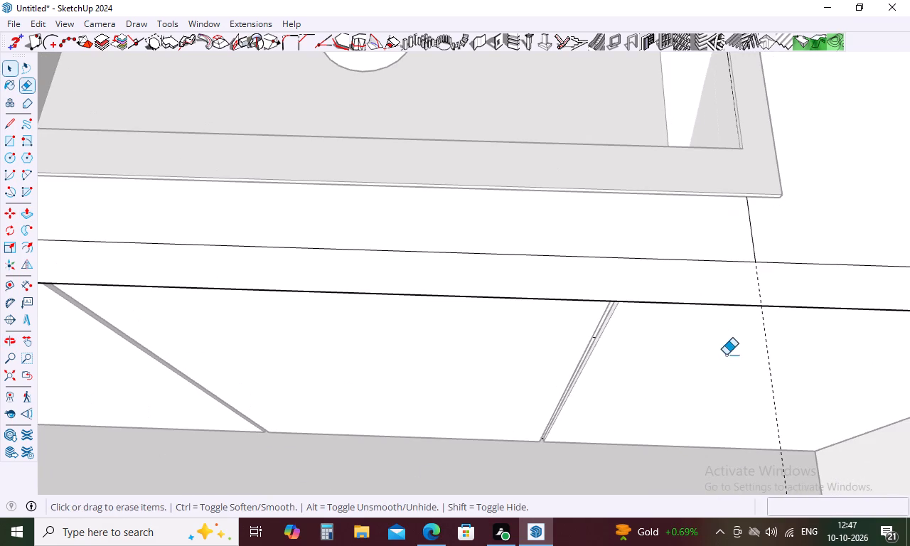
click(756, 247)
scroll(784, 240, down, 7)
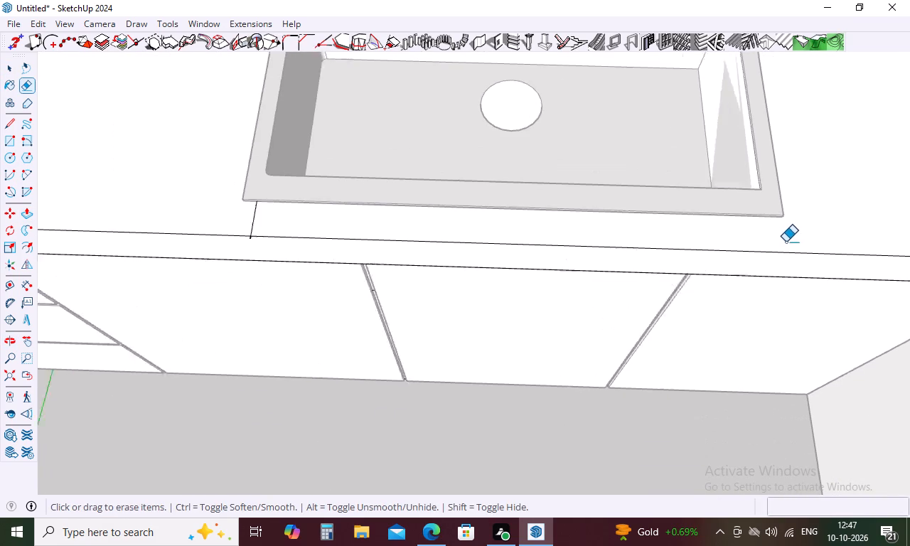
scroll(786, 242, down, 1)
click(300, 223)
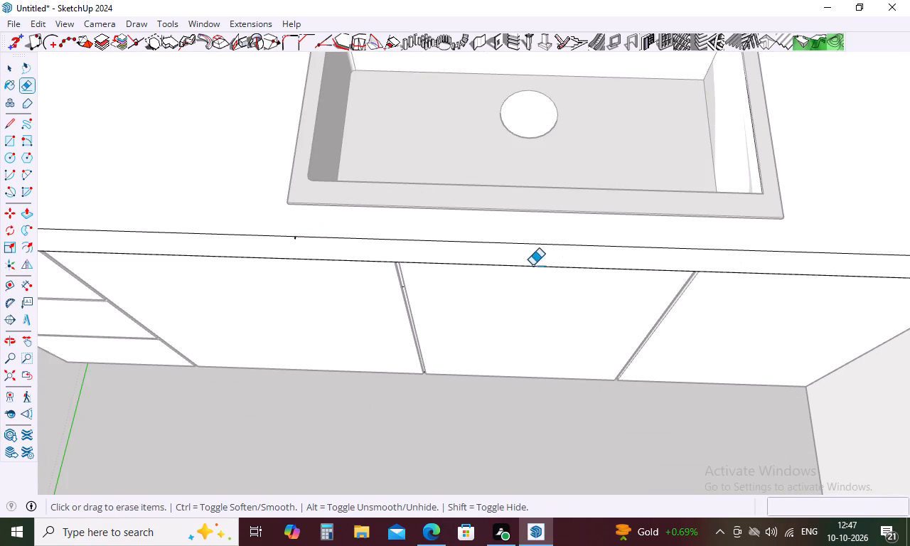
click(297, 242)
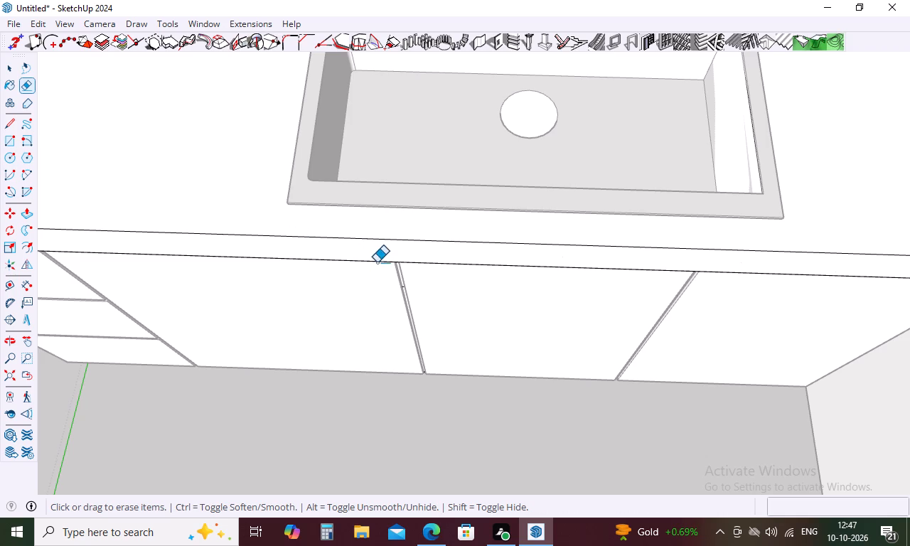
scroll(408, 256, down, 5)
key(space)
click(484, 412)
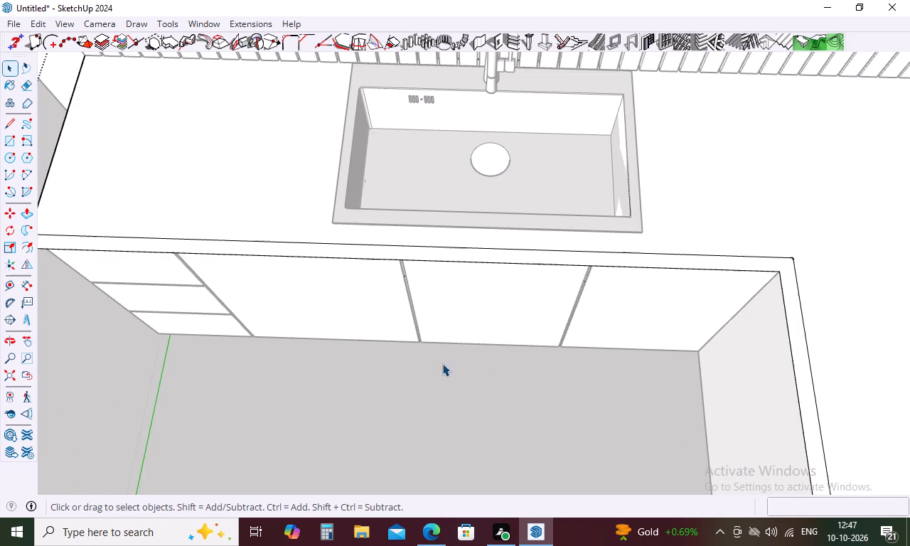
scroll(560, 264, down, 11)
click(231, 331)
Examine the seated sink and closed countertop from several angles, and compare the kitchen with the reference image.
middle_drag(551, 306, 548, 164)
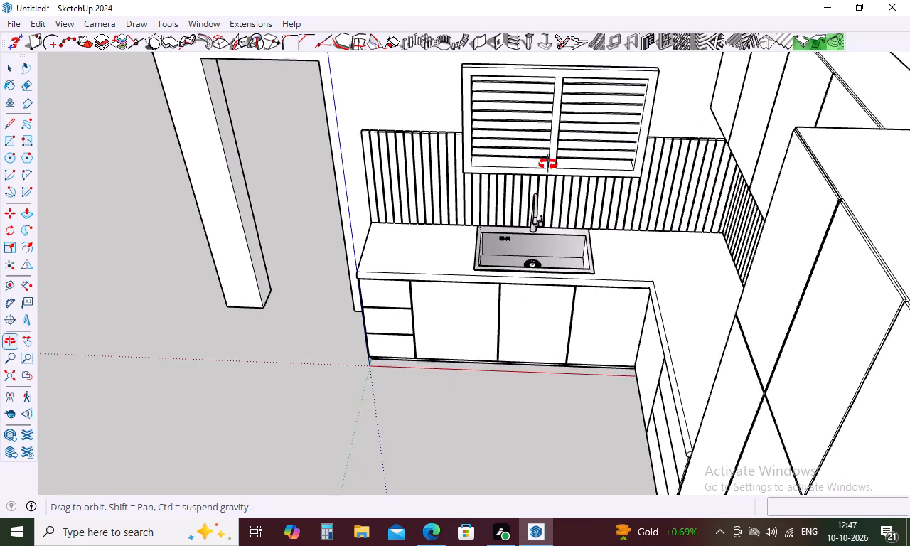
middle_drag(548, 164, 555, 147)
middle_drag(480, 281, 515, 272)
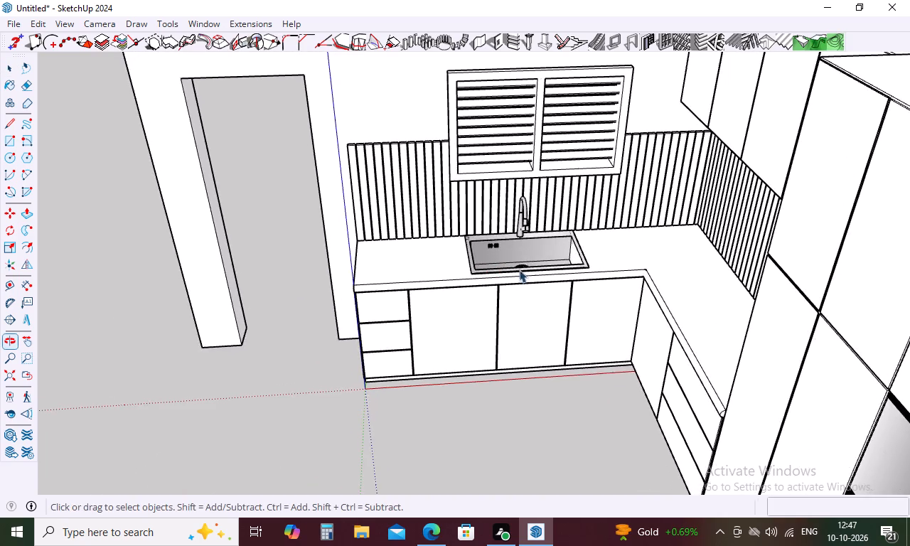
scroll(544, 254, up, 10)
middle_drag(626, 271, 592, 312)
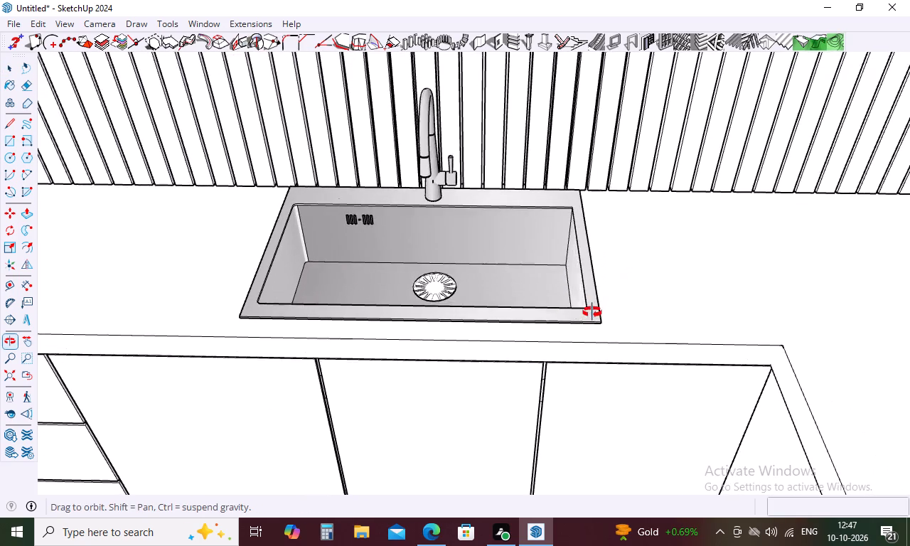
middle_drag(592, 312, 587, 301)
middle_drag(521, 309, 529, 248)
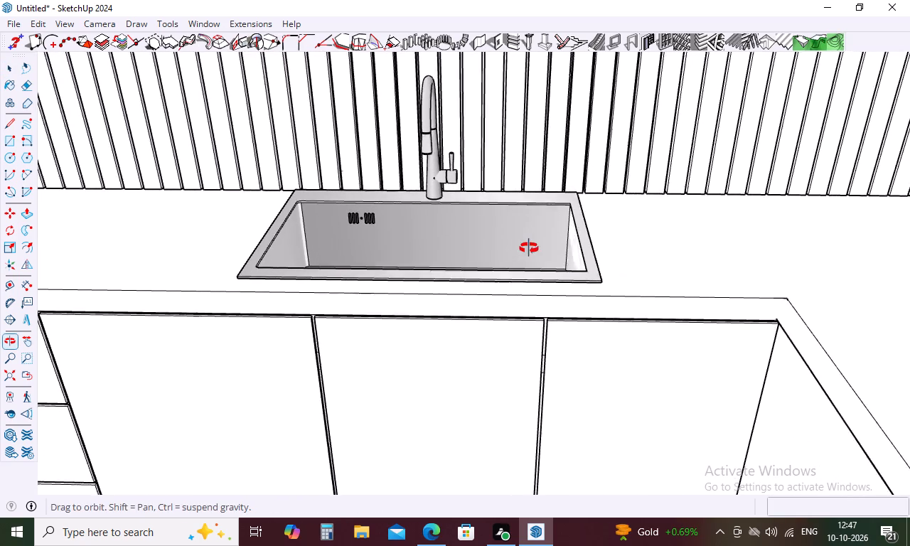
middle_drag(529, 248, 544, 226)
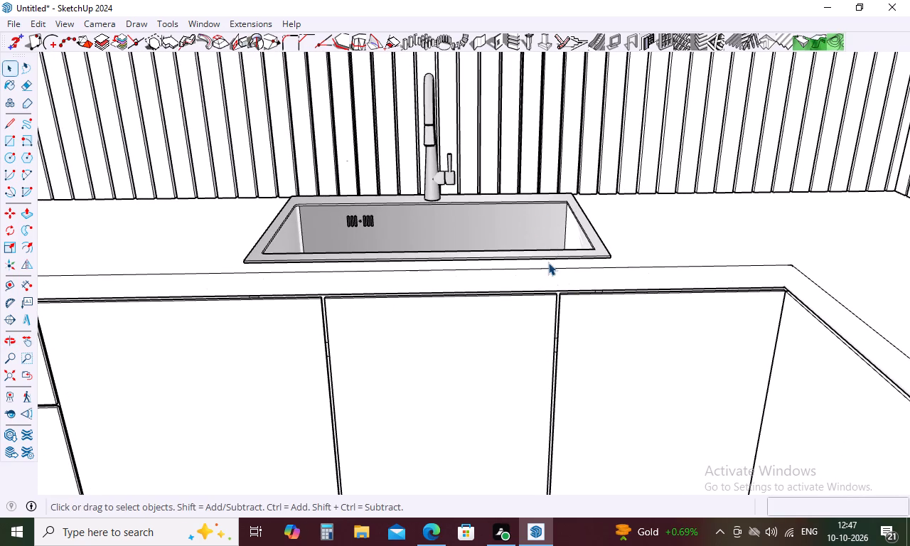
scroll(555, 232, down, 9)
middle_drag(568, 235, 570, 245)
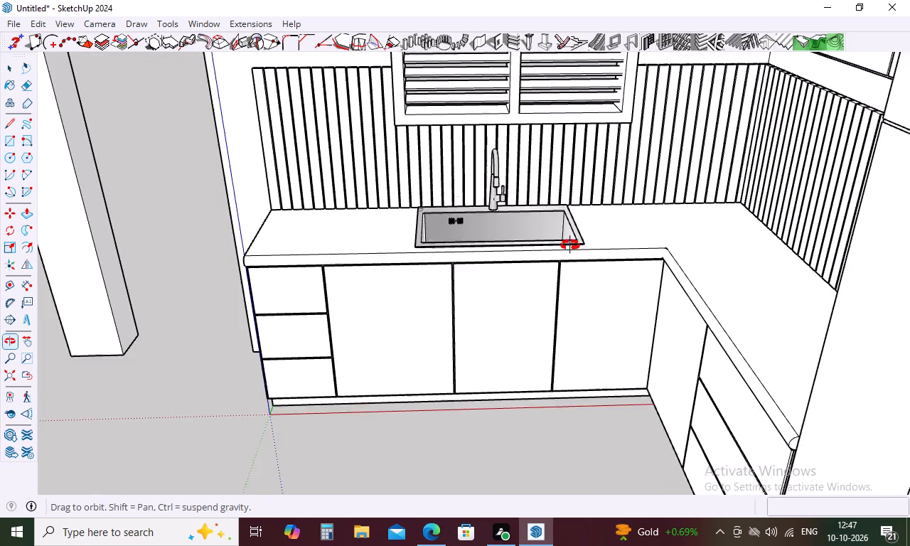
middle_drag(570, 245, 572, 258)
scroll(570, 262, down, 9)
middle_drag(569, 279, 673, 326)
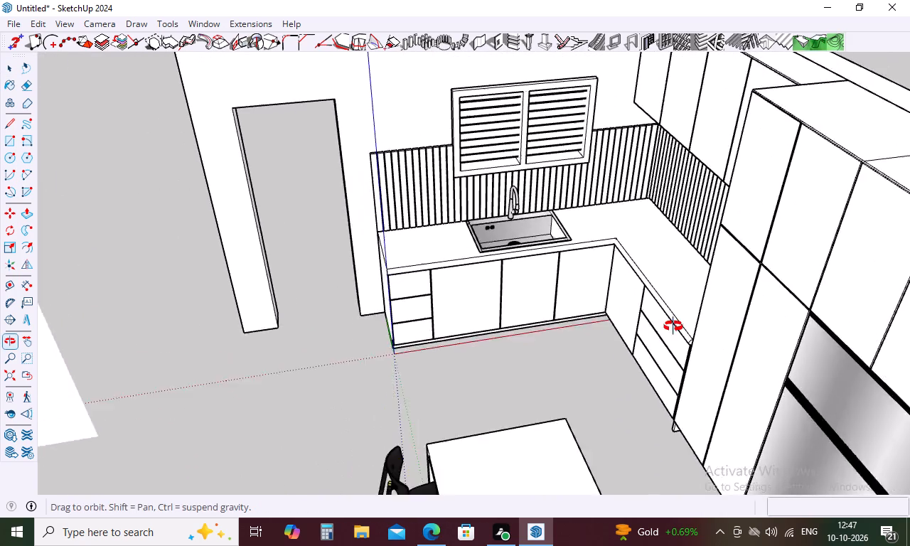
middle_drag(673, 326, 714, 316)
key(space)
click(461, 353)
scroll(515, 228, down, 5)
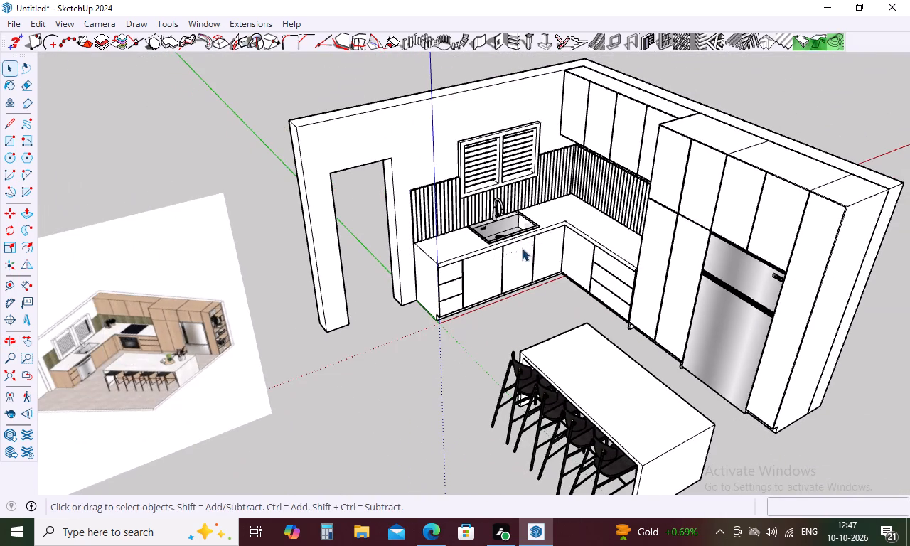
scroll(82, 359, up, 8)
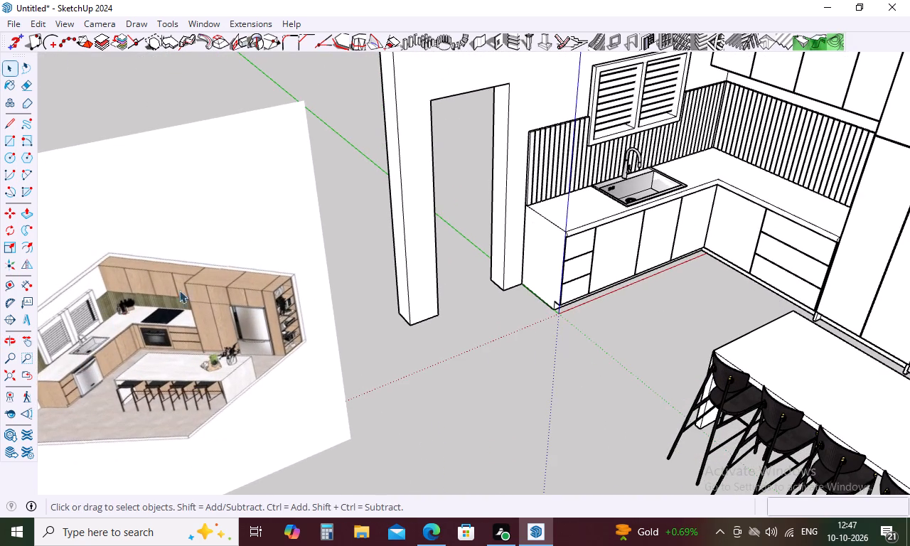
Search the 3D Warehouse models for "stove".
click(209, 23)
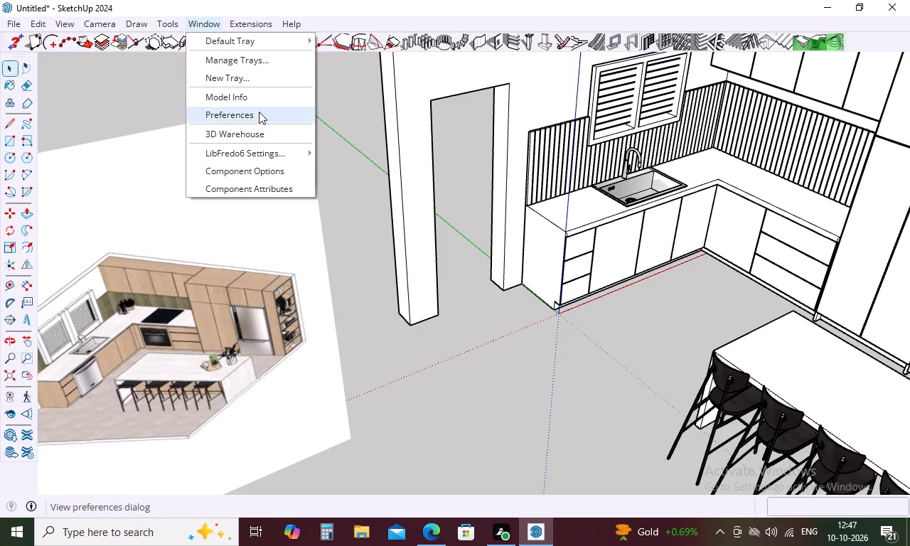
click(257, 135)
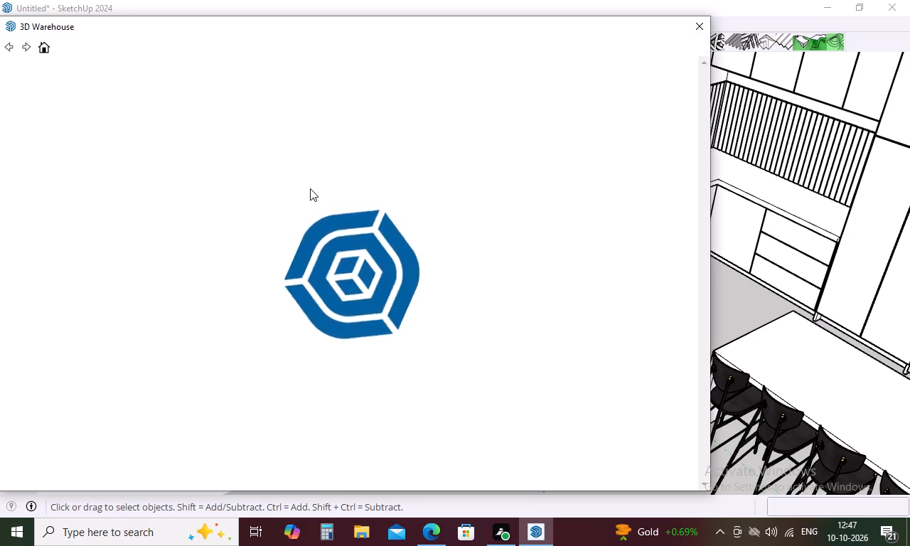
click(241, 92)
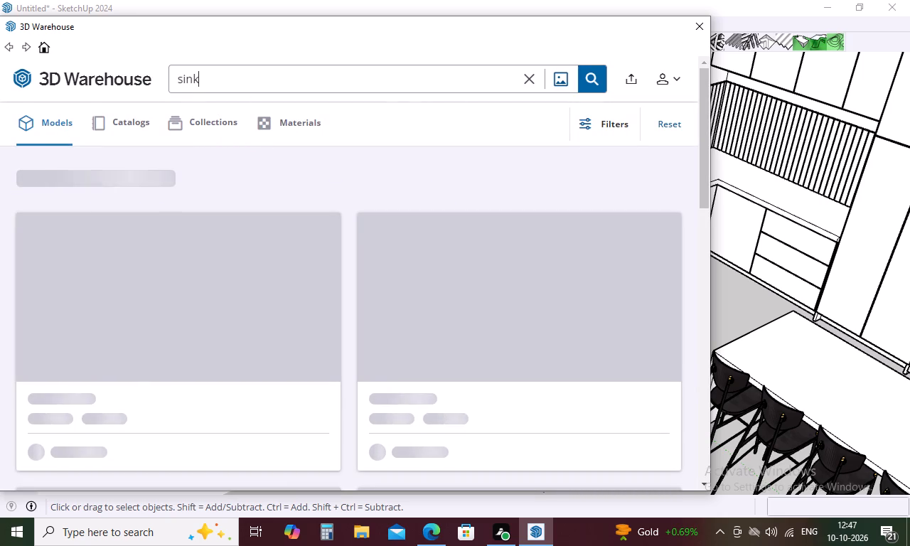
key(BackSpace)
key(BackSpace)
key(BackSpace)
key(BackSpace)
key(BackSpace)
key(BackSpace)
key(BackSpace)
key(BackSpace)
key(BackSpace)
key(BackSpace)
key(BackSpace)
text(stove)
key(Return)
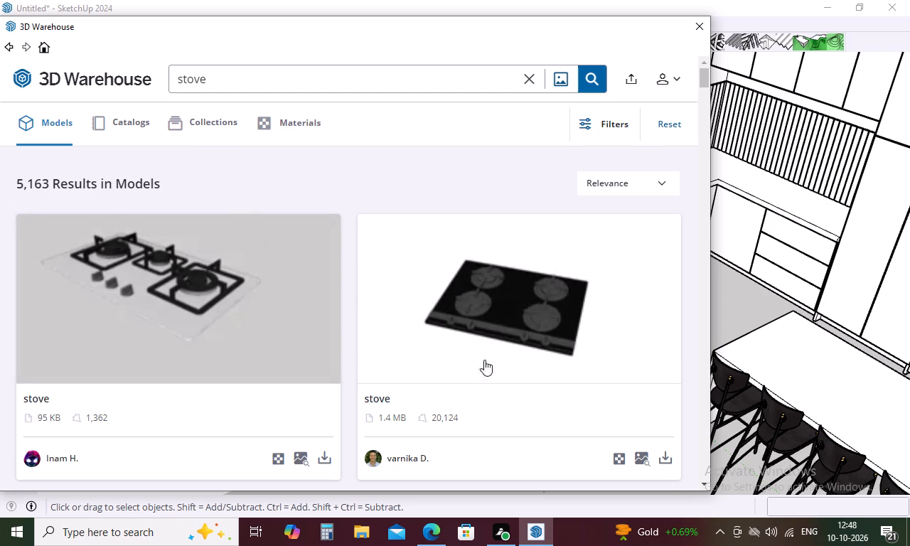
Load the 1.4 MB black four-burner stove directly into the model and place it on the open floor near the reference image.
scroll(474, 293, down, 2)
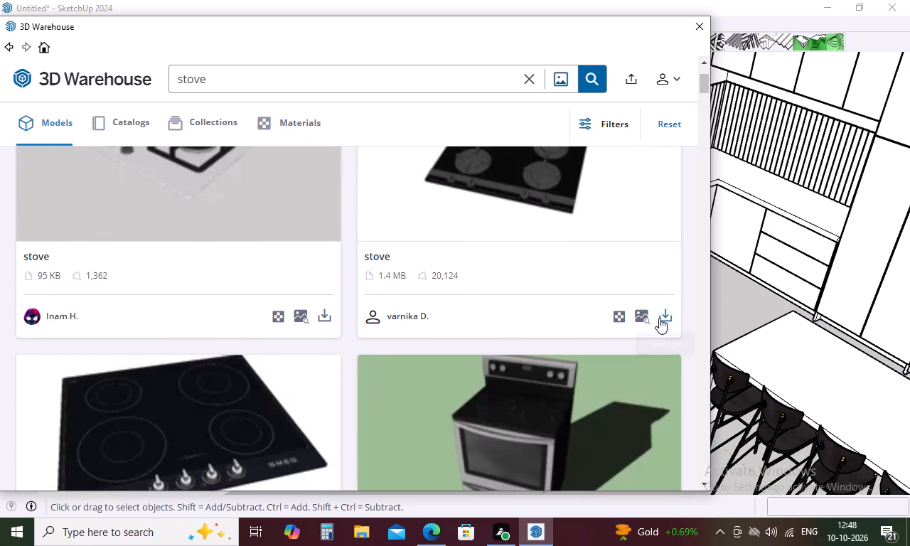
click(660, 318)
click(301, 272)
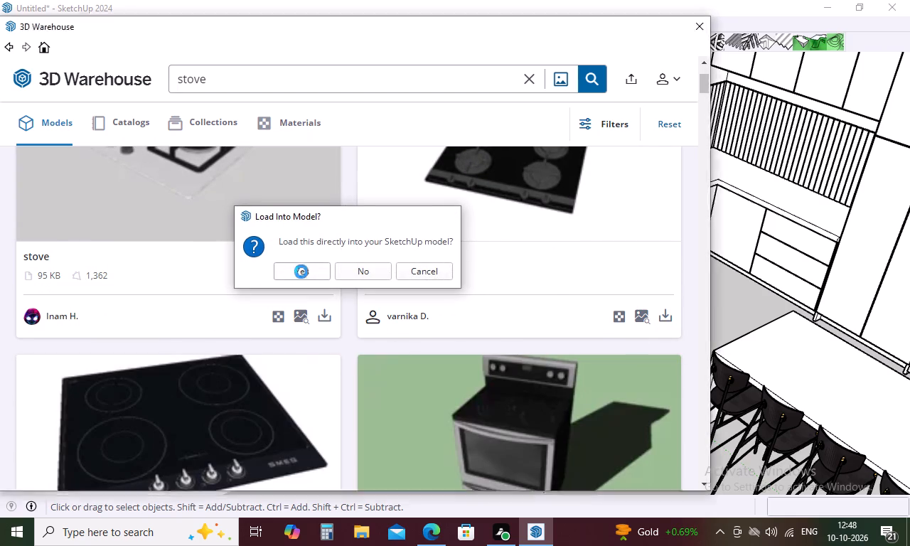
scroll(378, 316, down, 4)
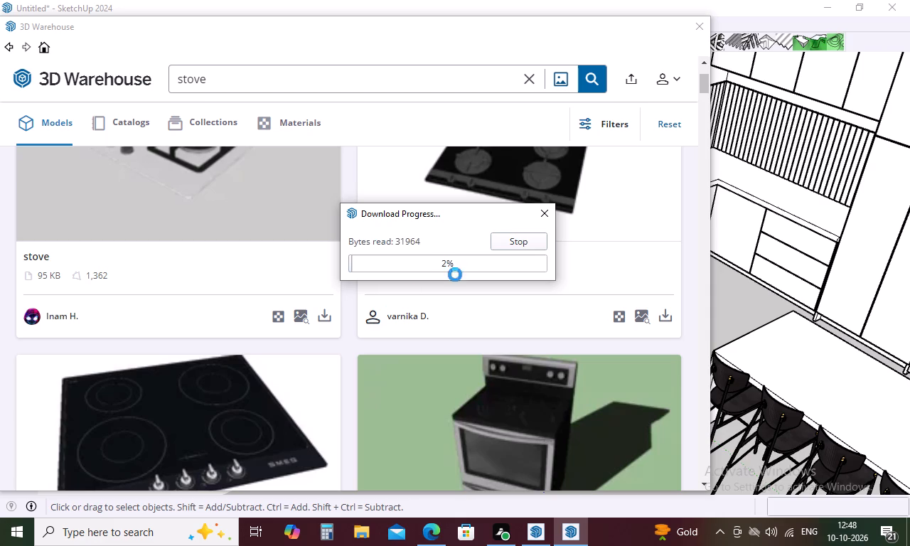
scroll(458, 269, down, 4)
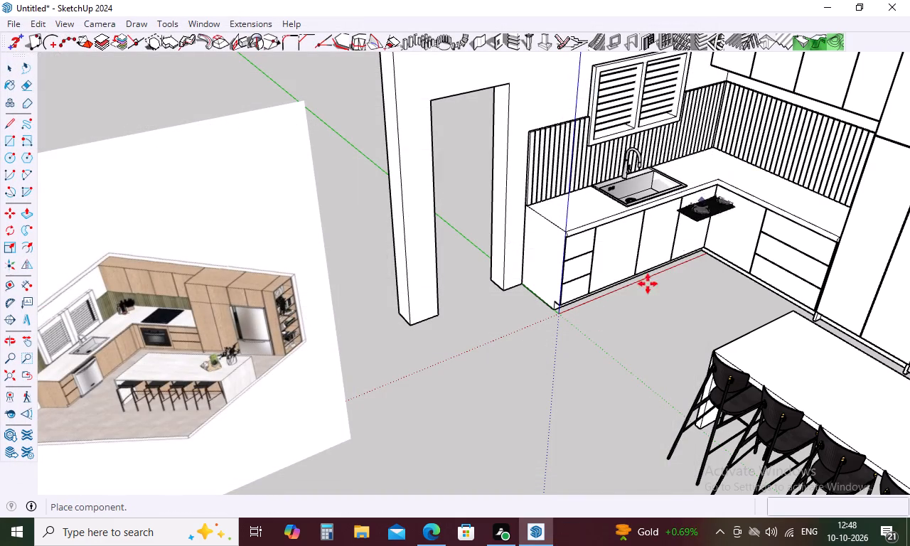
click(417, 413)
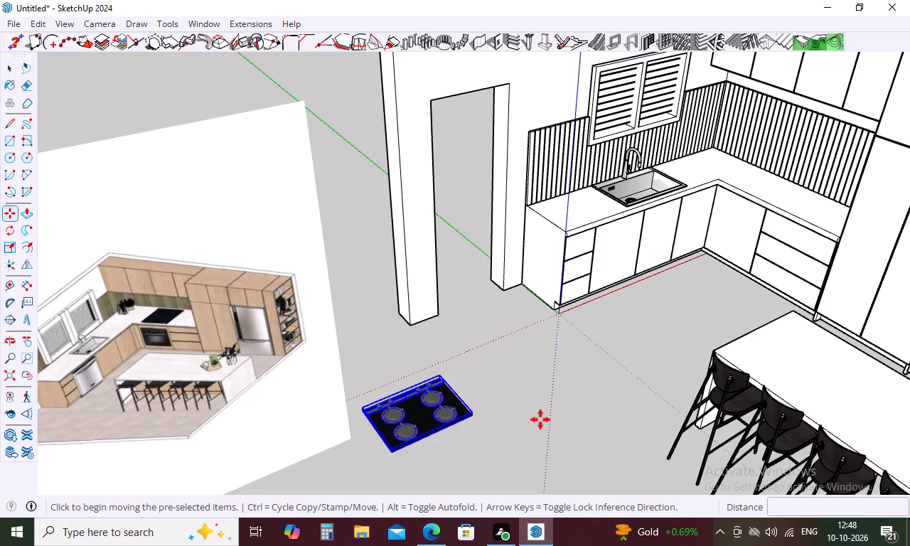
Rotate the stove 270° horizontally about its corner.
key(space)
middle_drag(510, 437, 466, 381)
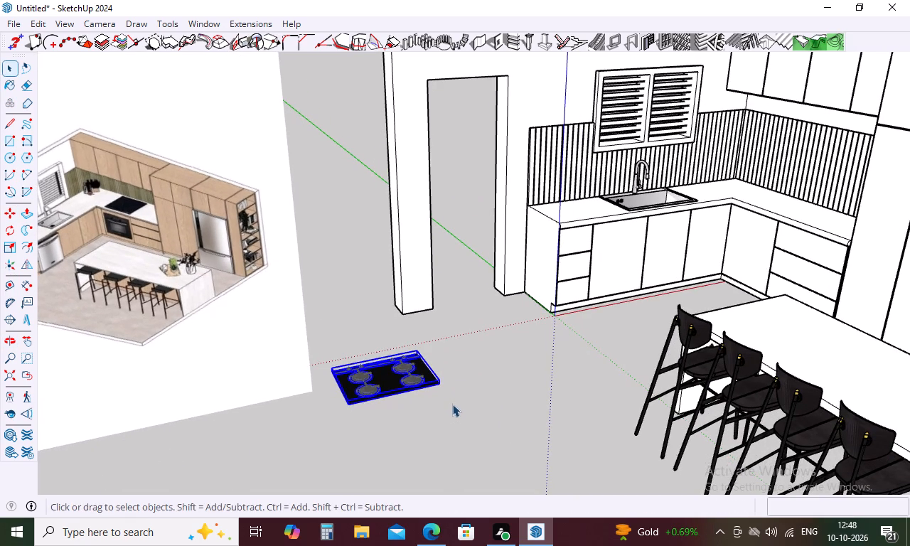
key(q)
click(444, 389)
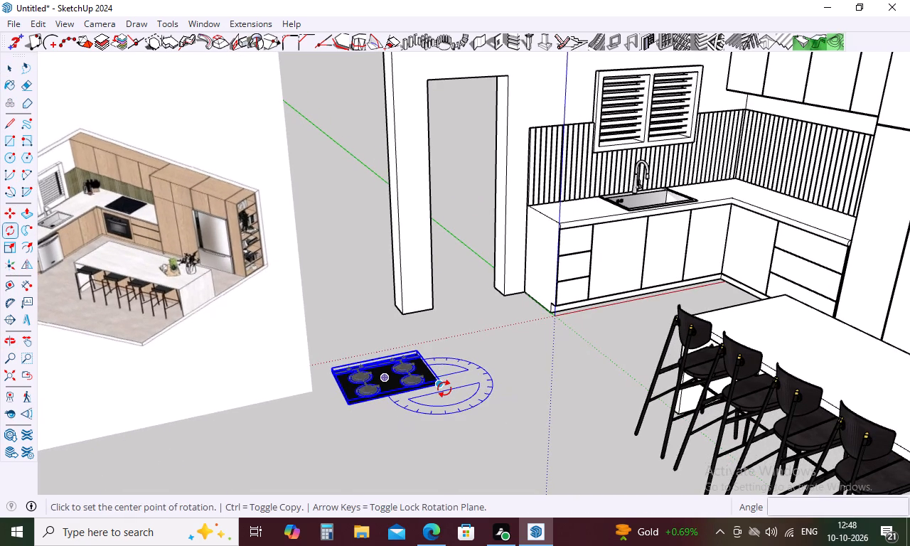
click(486, 371)
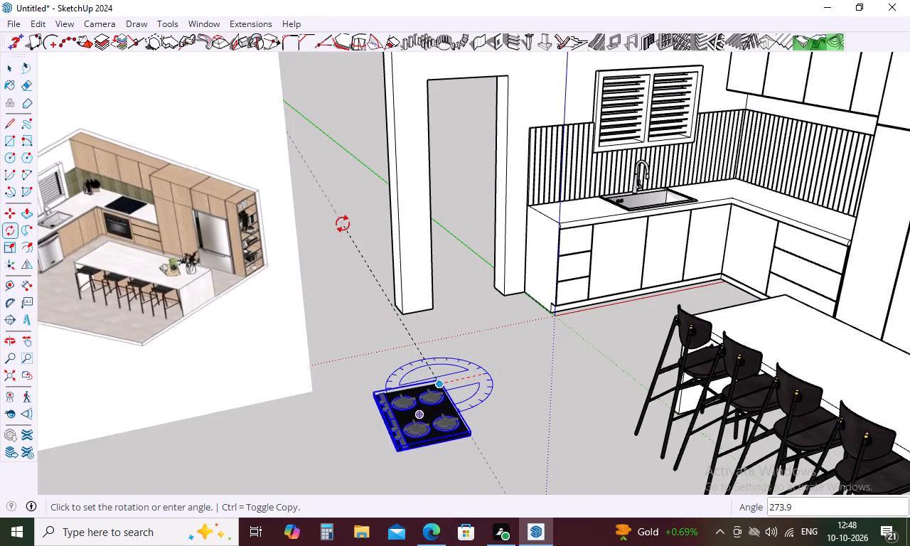
click(334, 240)
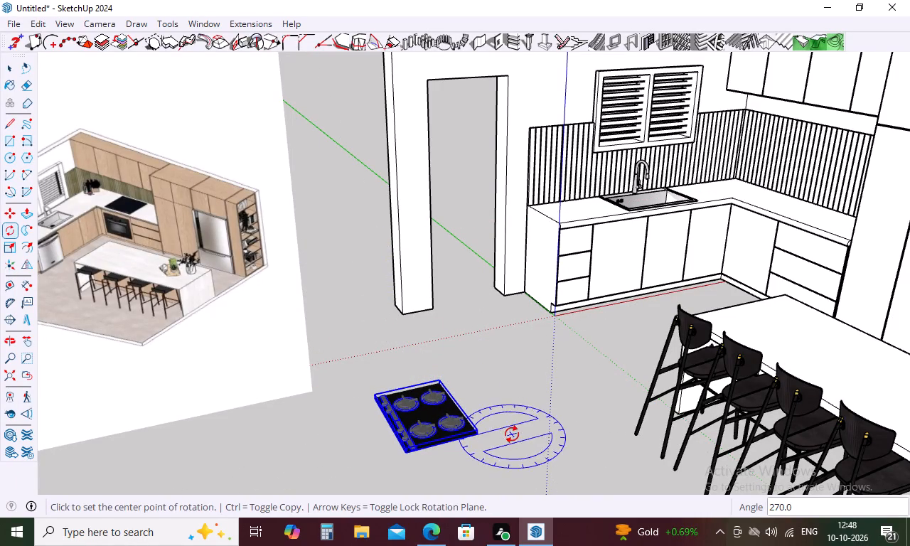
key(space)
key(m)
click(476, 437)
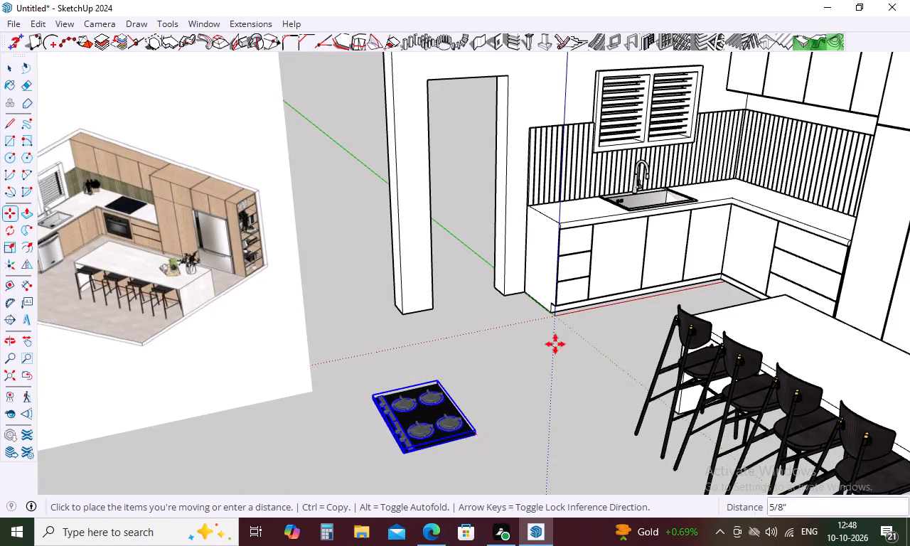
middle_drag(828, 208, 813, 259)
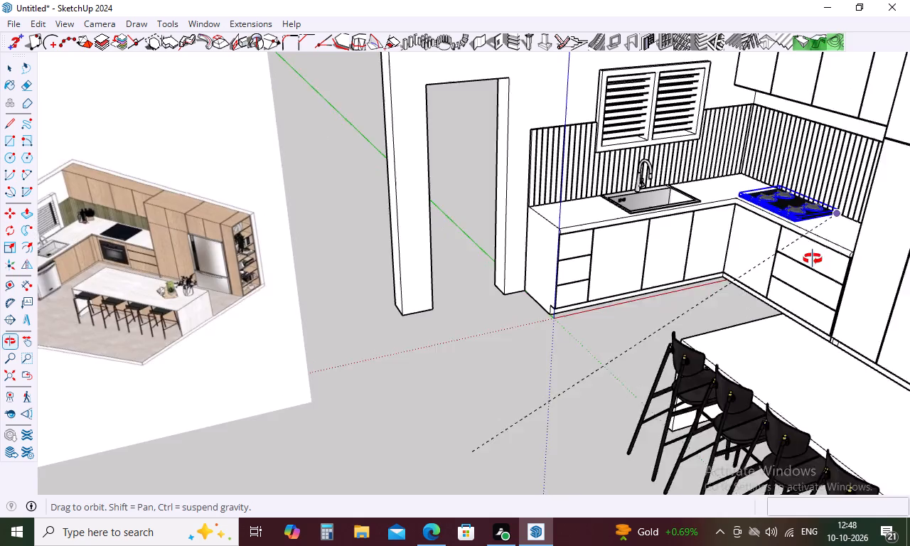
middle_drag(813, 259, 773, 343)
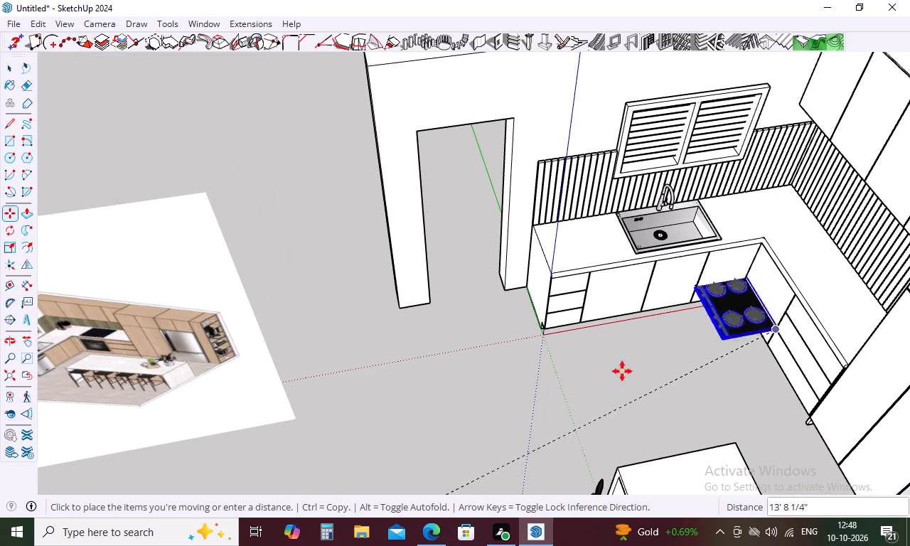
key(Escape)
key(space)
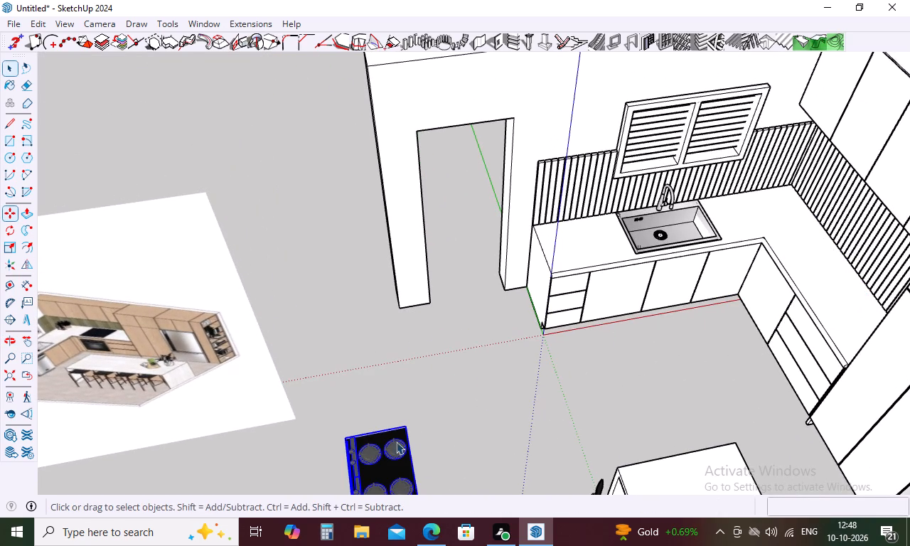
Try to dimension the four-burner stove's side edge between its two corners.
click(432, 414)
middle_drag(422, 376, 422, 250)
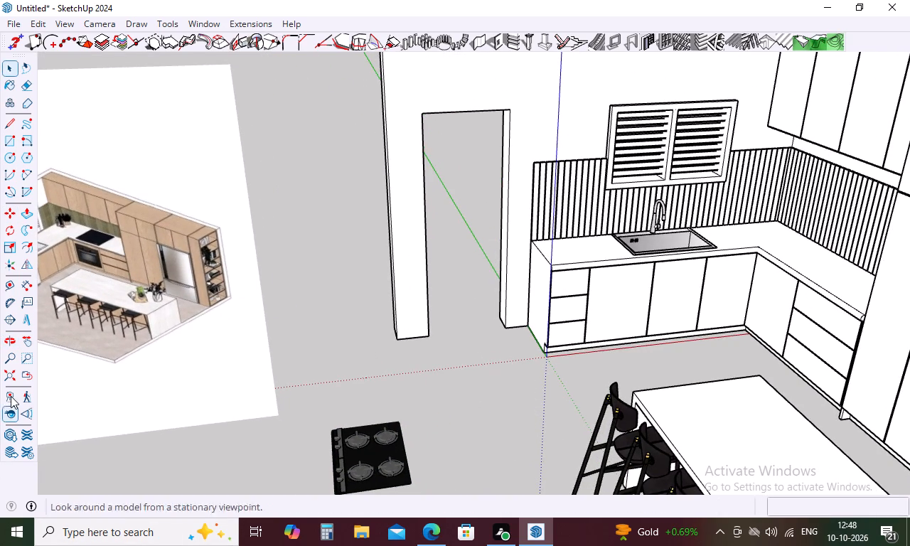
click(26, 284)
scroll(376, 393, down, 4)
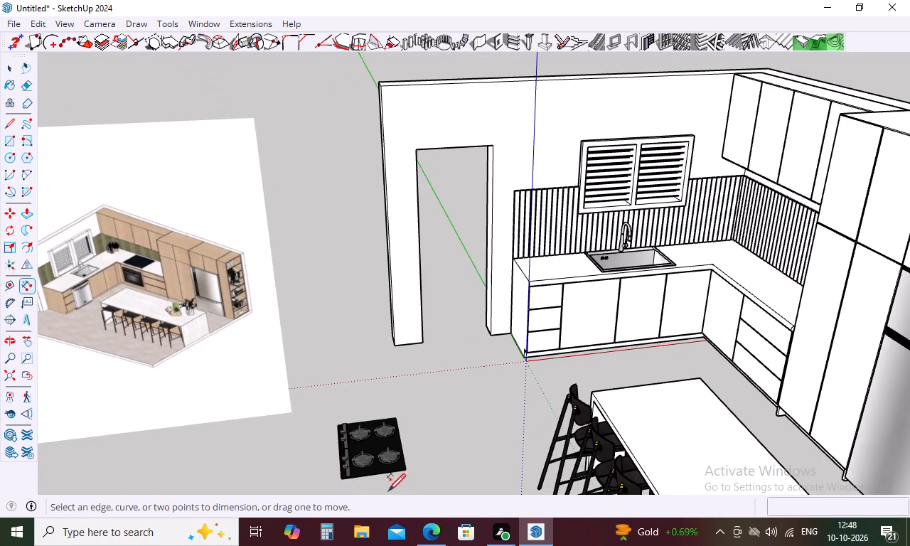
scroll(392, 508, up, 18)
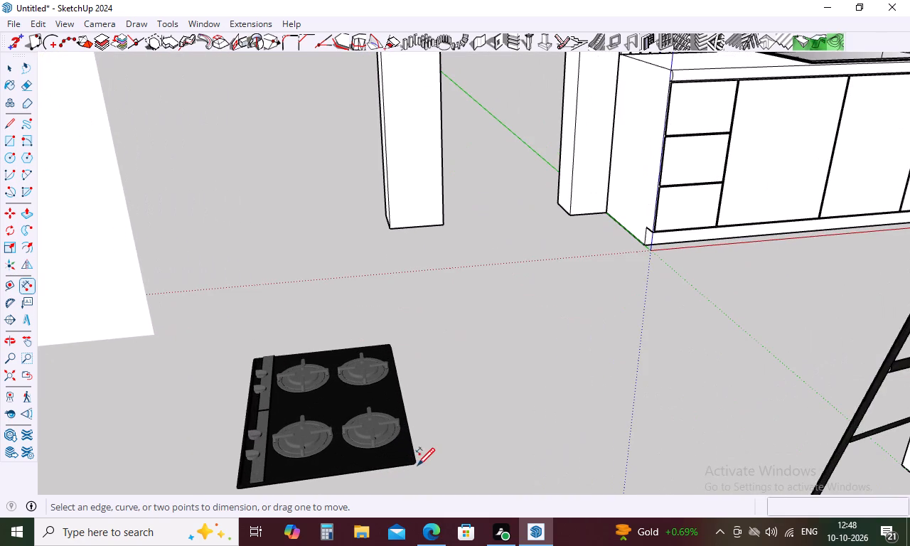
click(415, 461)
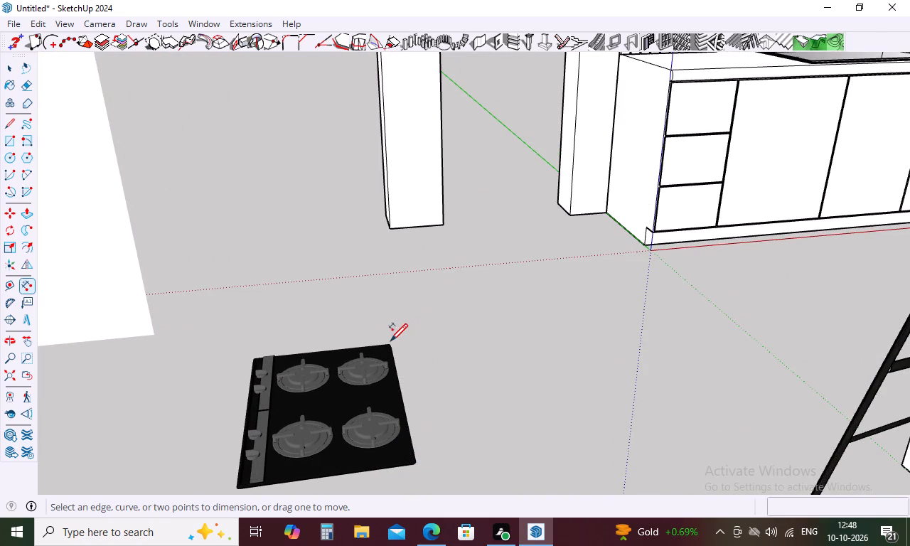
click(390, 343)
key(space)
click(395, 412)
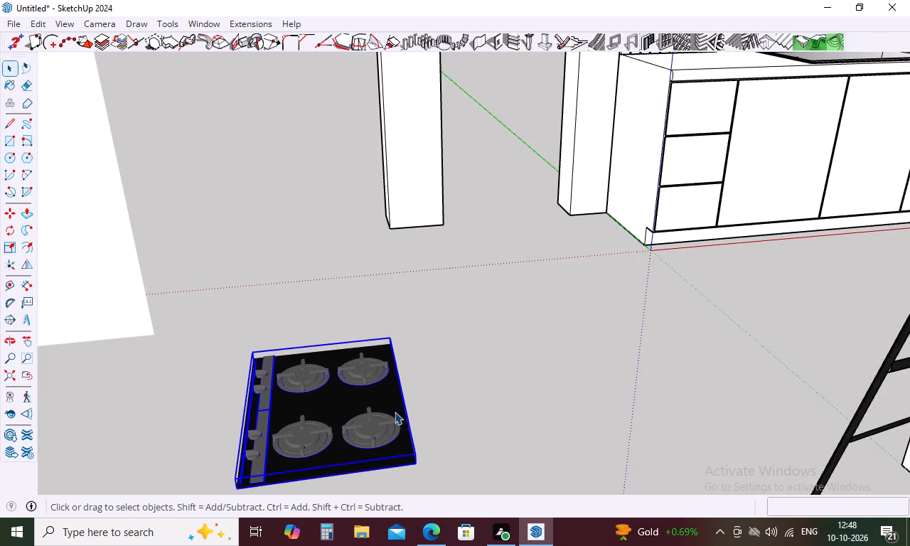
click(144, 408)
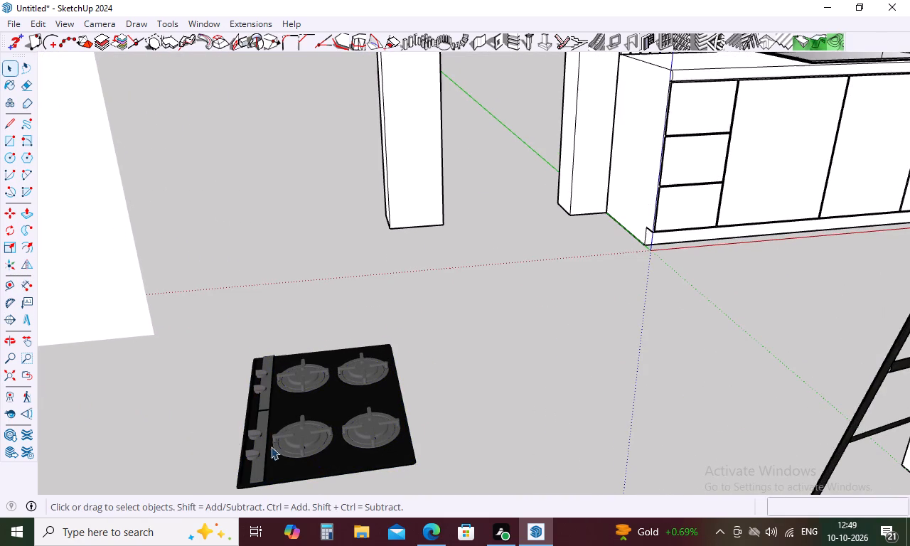
Move the stove by its corner about 13' 7 1/4" from the floor onto the side countertop against the slatted backsplash.
middle_drag(277, 436, 375, 404)
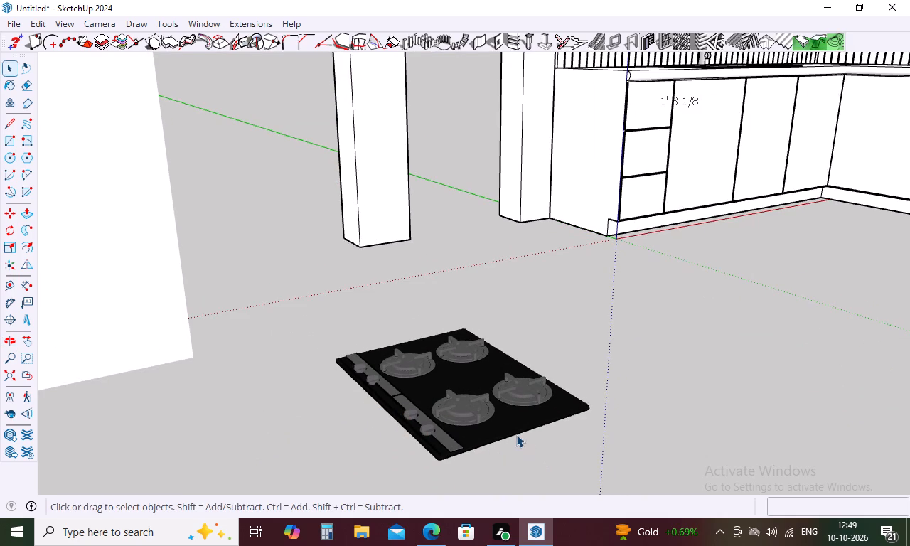
key(m)
click(591, 404)
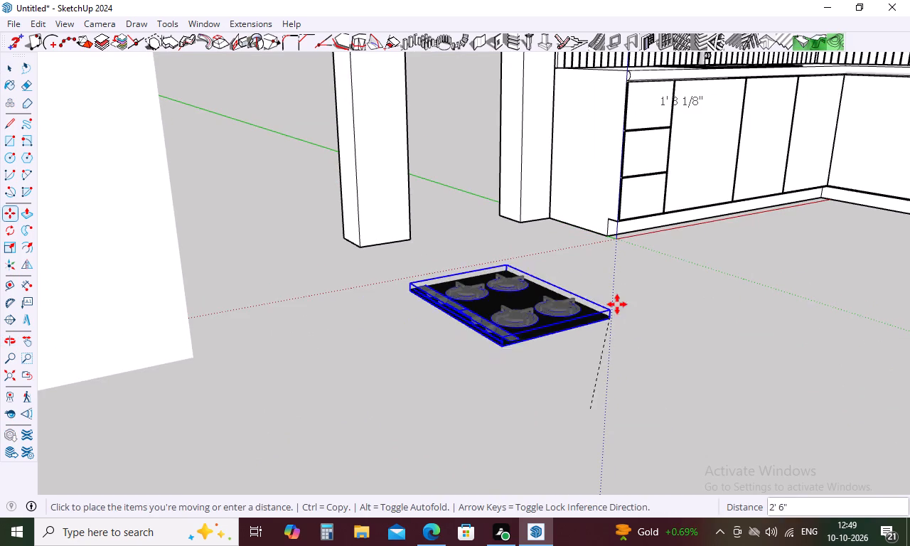
scroll(592, 450, down, 9)
scroll(547, 404, down, 4)
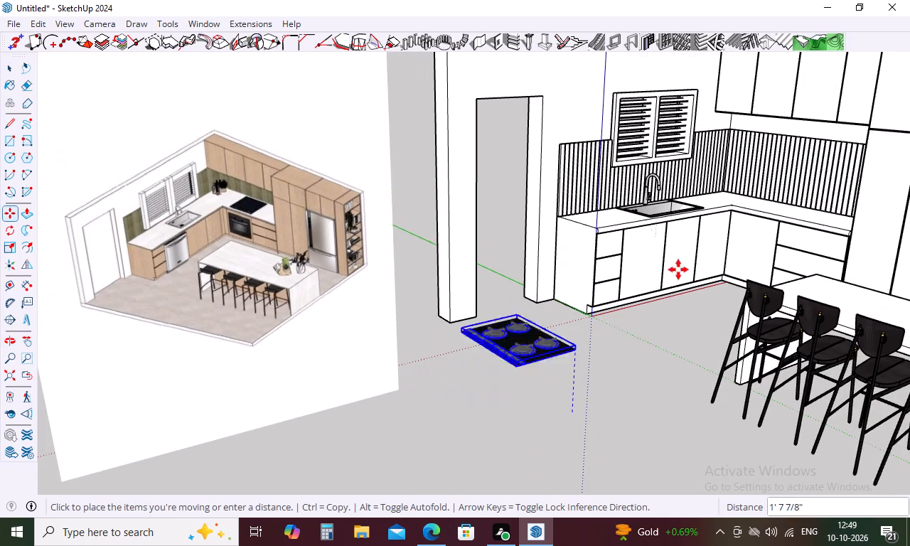
scroll(819, 197, up, 3)
middle_drag(834, 205, 848, 365)
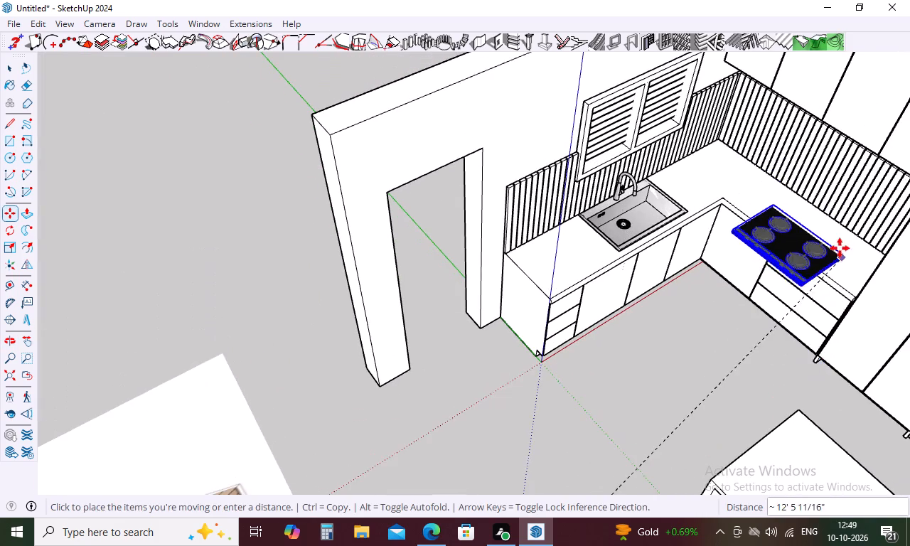
scroll(839, 243, up, 17)
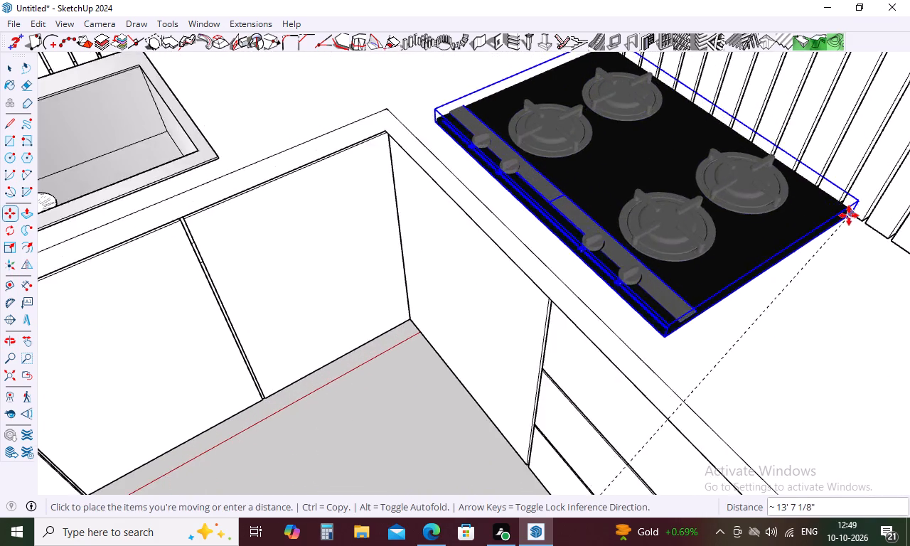
scroll(849, 215, up, 4)
click(833, 207)
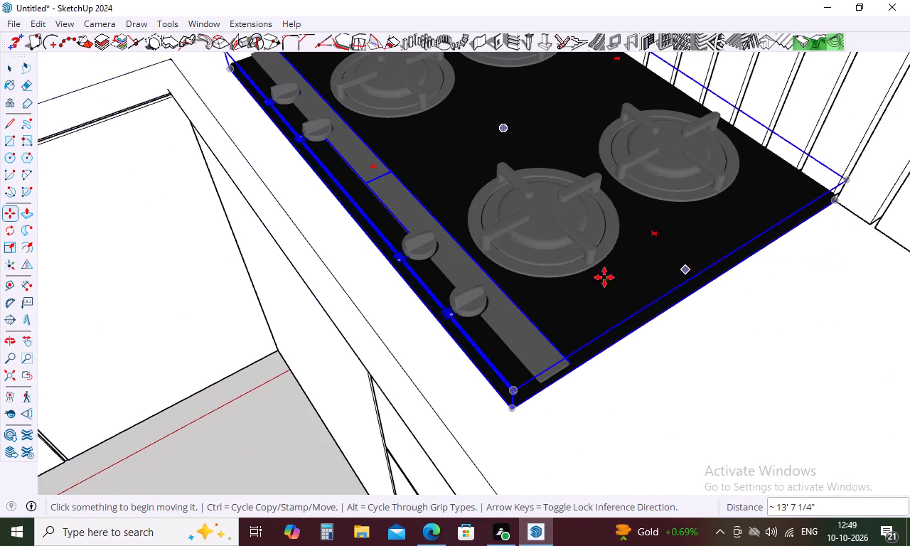
Shift the stove about 10 15/16" along the side countertop toward the tall cabinets.
scroll(568, 278, down, 4)
middle_drag(564, 291, 621, 148)
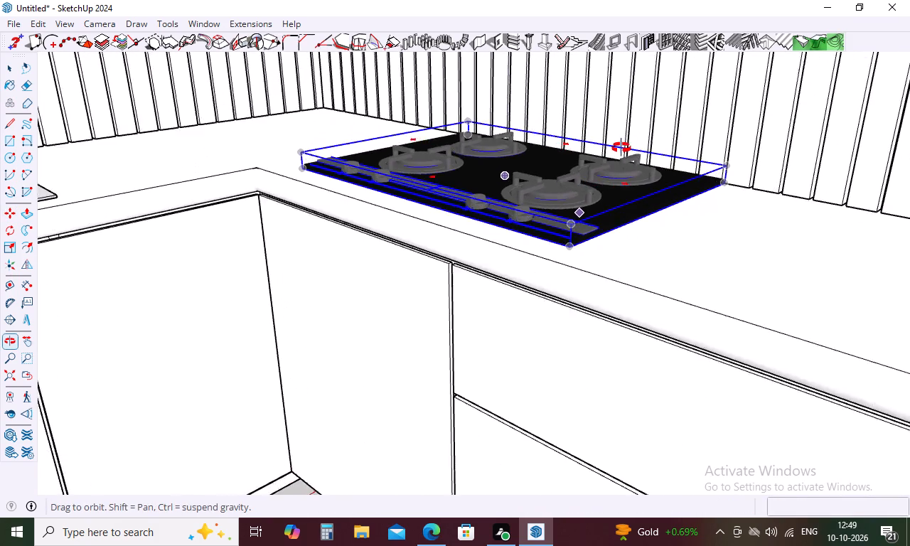
middle_drag(621, 148, 710, 165)
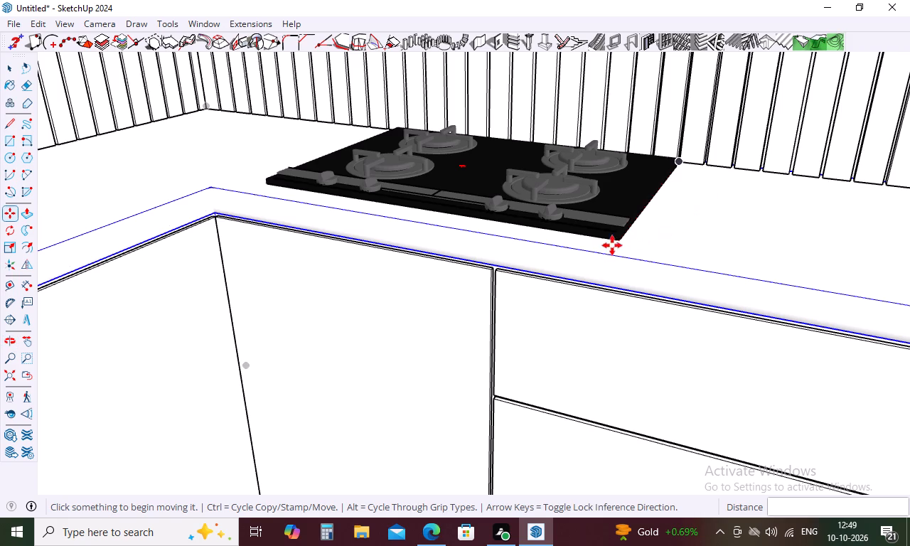
click(616, 239)
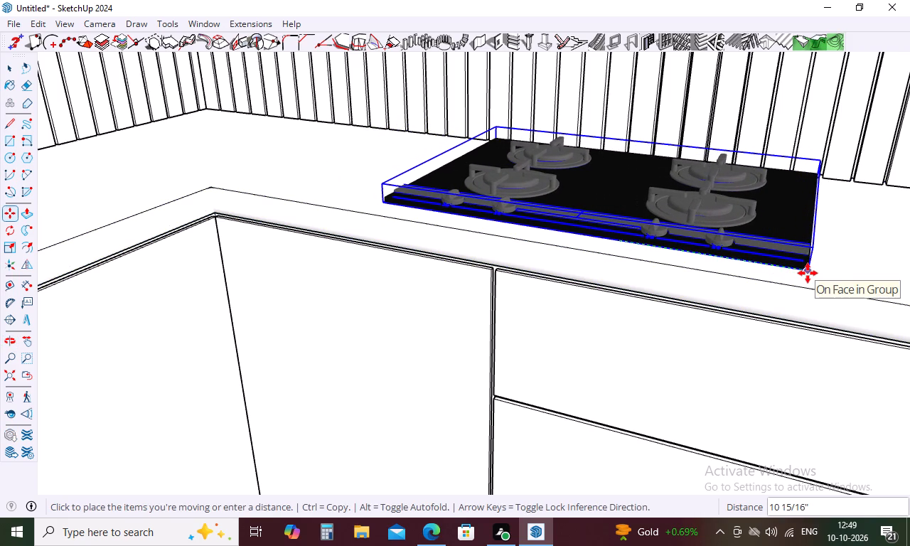
click(808, 273)
Compare the stove's position on the side countertop with the cooktop in the reference image.
scroll(381, 277, down, 9)
middle_drag(434, 281, 299, 352)
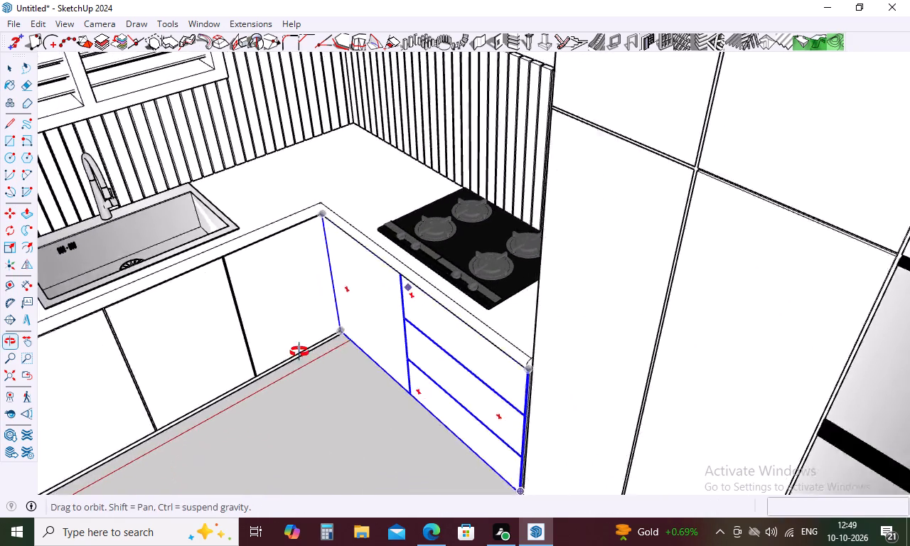
middle_drag(299, 352, 294, 349)
scroll(287, 295, down, 20)
scroll(288, 287, down, 5)
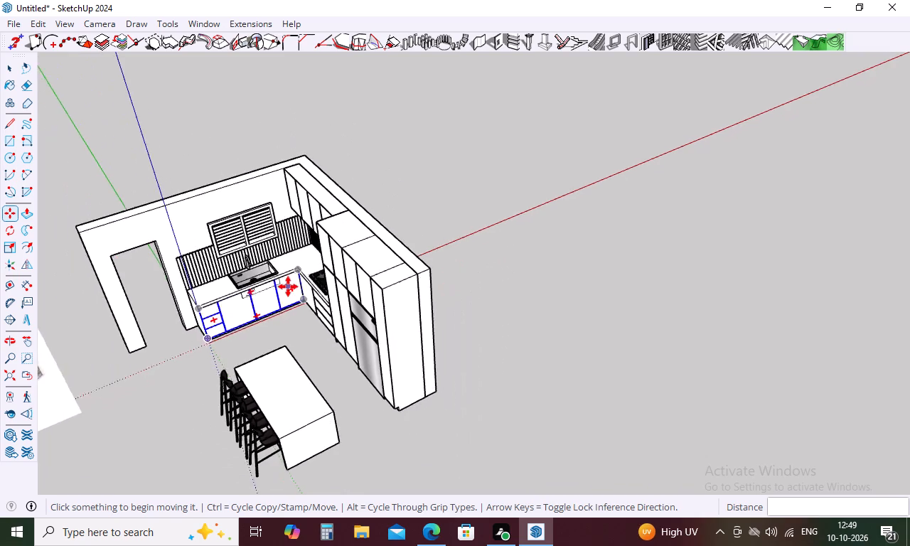
middle_click(151, 363)
scroll(151, 363, down, 13)
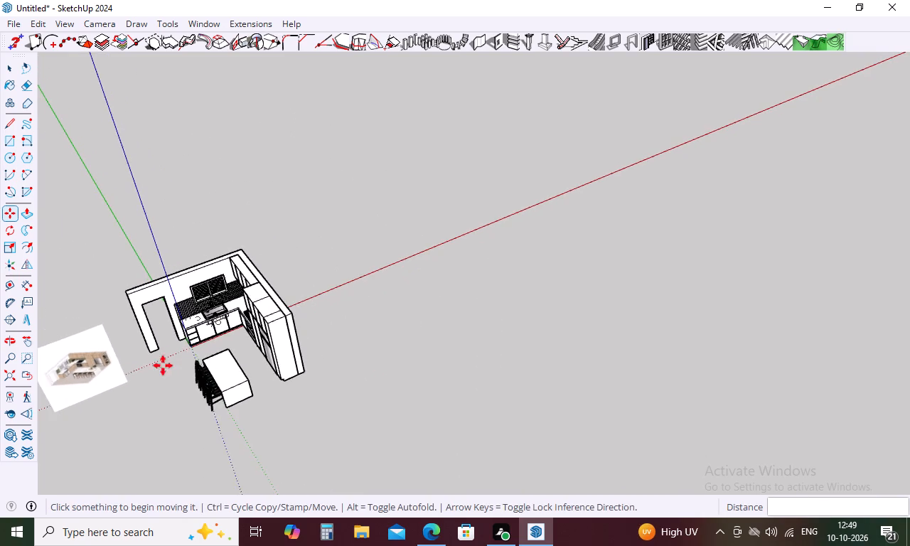
scroll(55, 363, up, 20)
scroll(55, 363, up, 4)
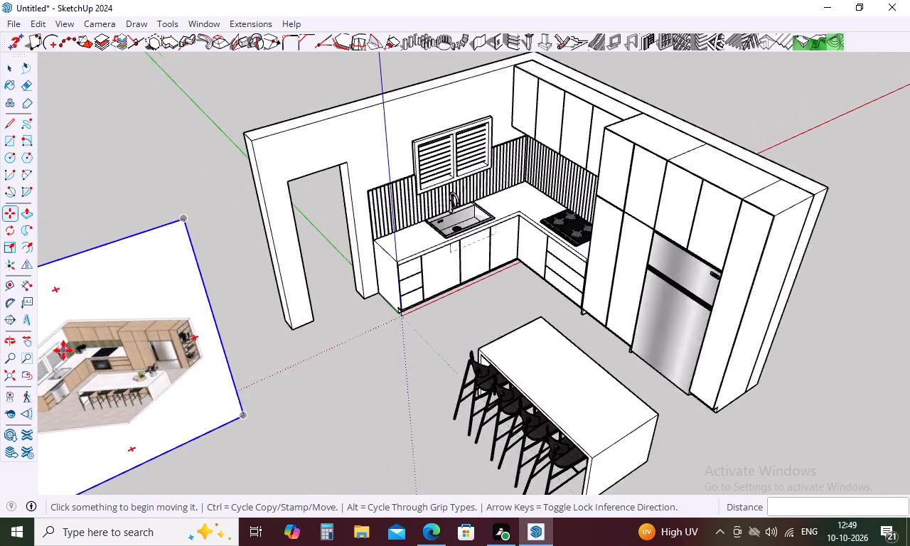
scroll(63, 350, up, 17)
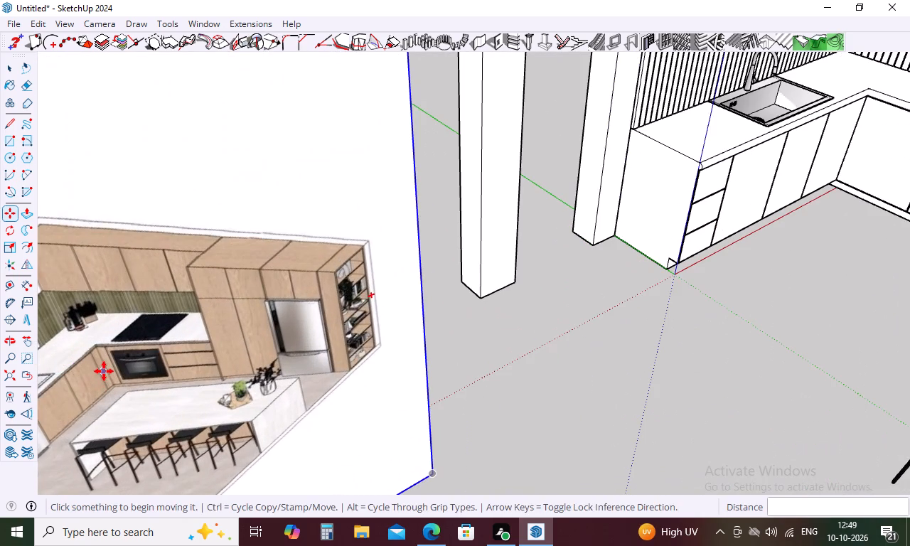
scroll(105, 371, down, 9)
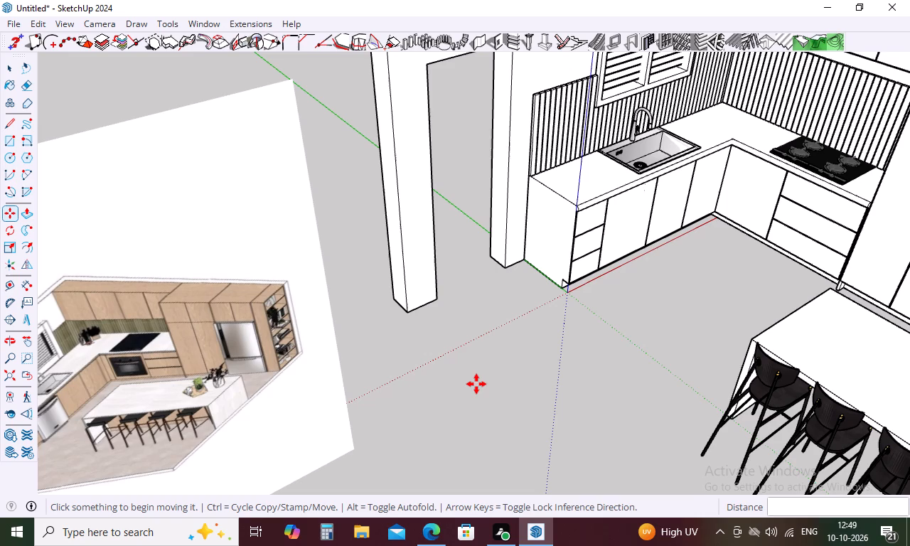
Move the stove a short distance back along the side countertop toward the inner corner by the sink.
middle_drag(476, 384, 564, 390)
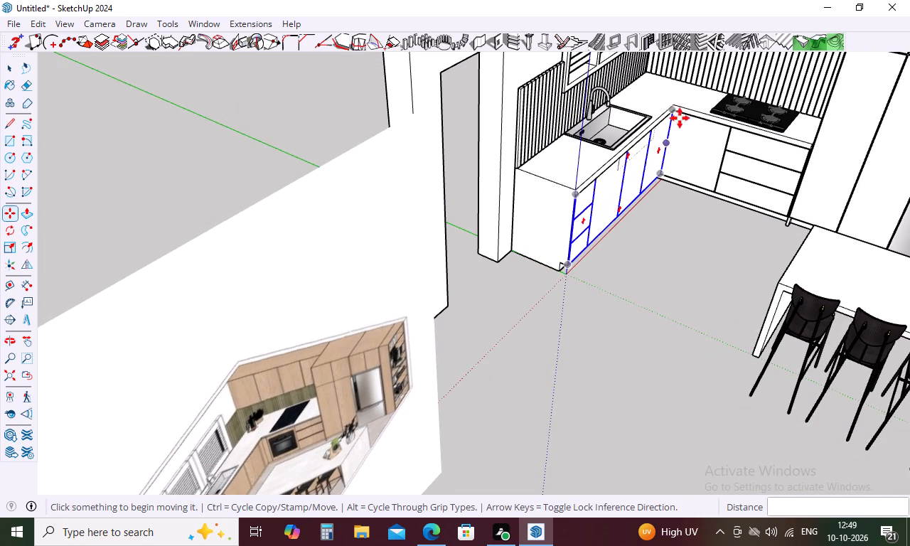
scroll(698, 91, up, 19)
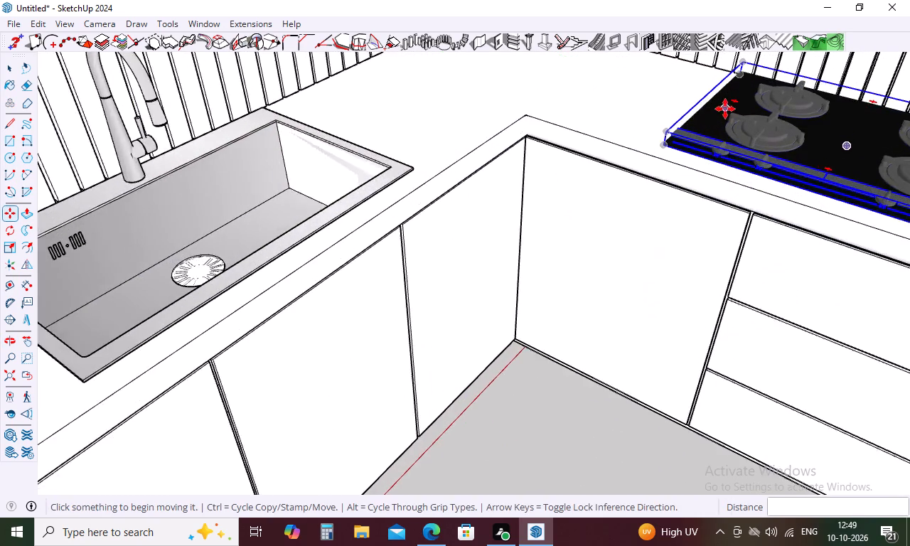
scroll(725, 109, up, 2)
click(643, 157)
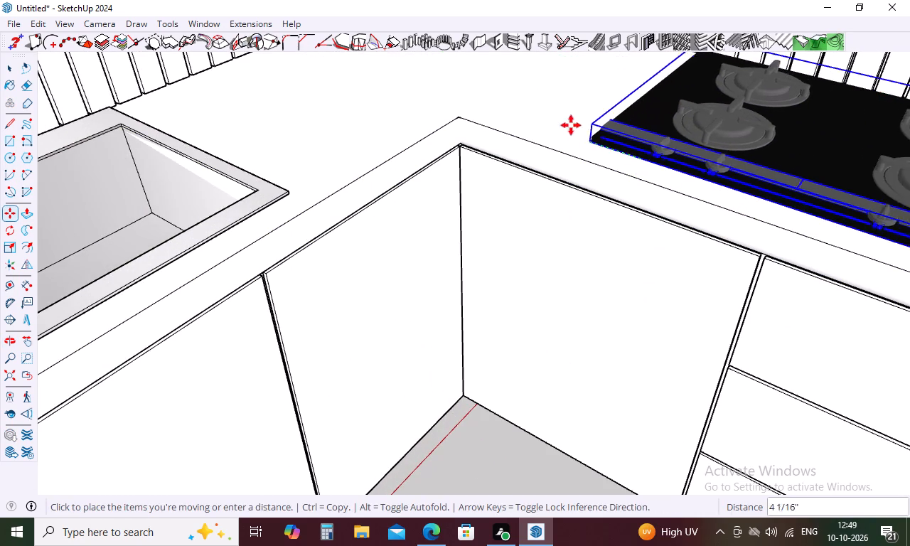
click(530, 111)
Examine the whole kitchen and the reference image to check the stove placement and the remaining appliances.
scroll(550, 186, down, 4)
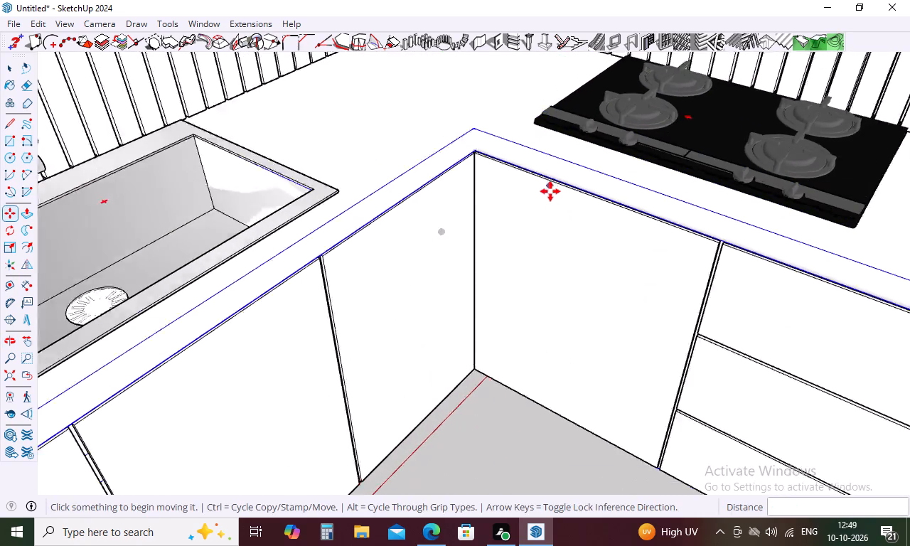
scroll(552, 197, down, 12)
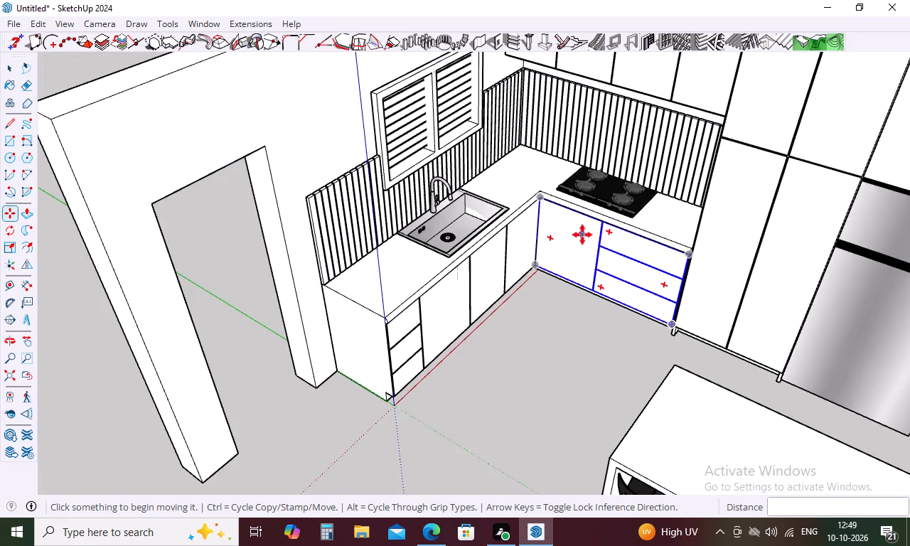
scroll(582, 234, down, 9)
middle_drag(395, 398, 360, 354)
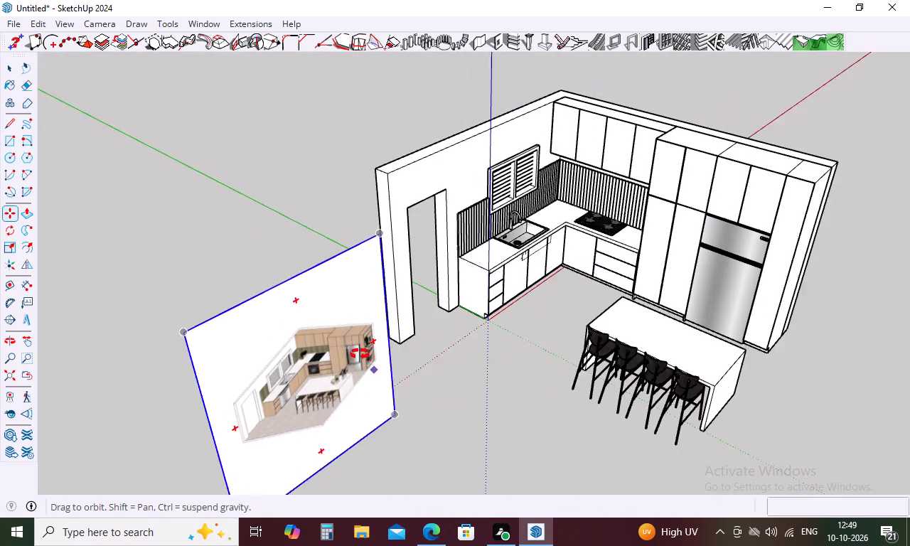
middle_drag(360, 354, 333, 342)
scroll(268, 346, up, 19)
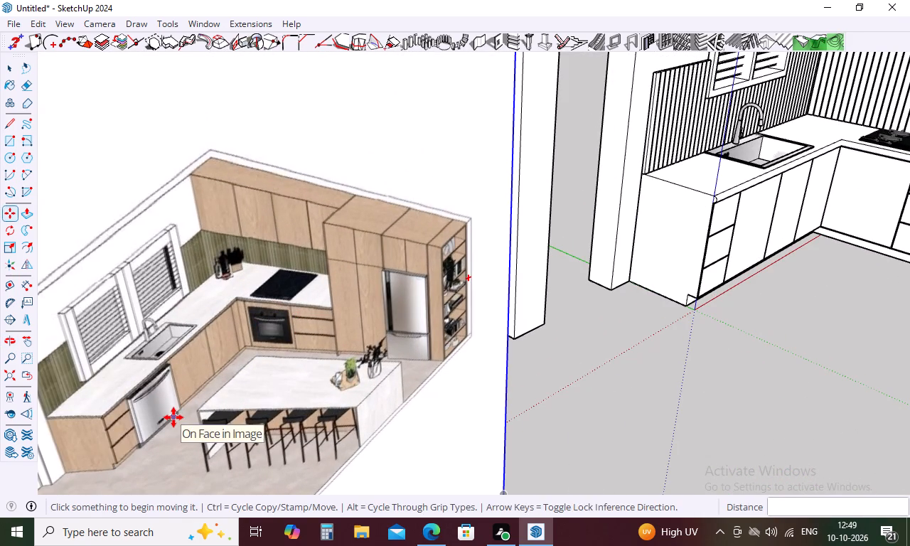
Open the 3D Warehouse and clear the previous "stove" search term.
click(188, 21)
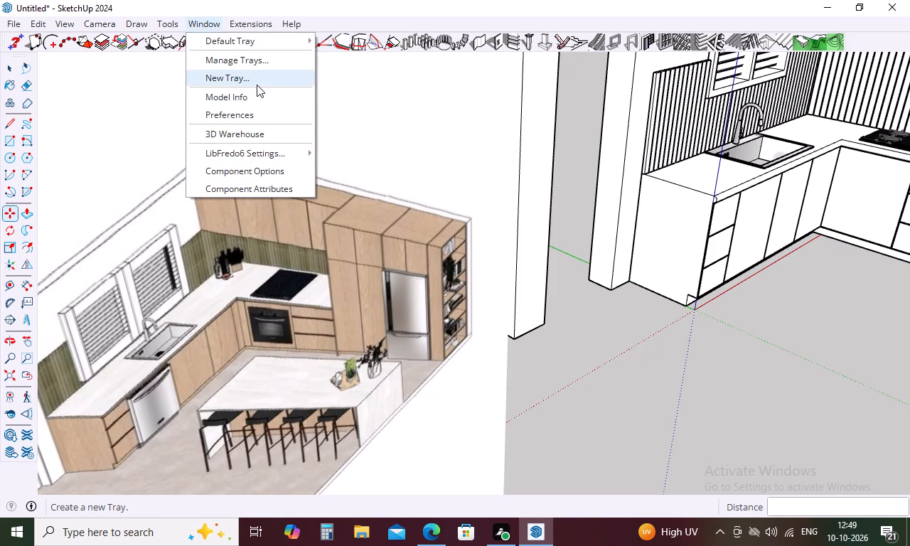
click(252, 136)
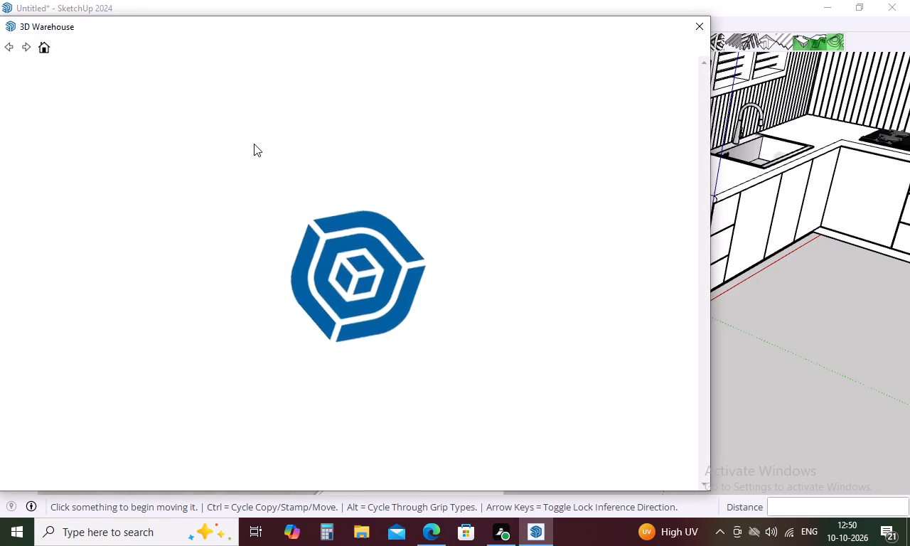
click(277, 89)
key(BackSpace)
key(BackSpace)
key(BackSpace)
key(BackSpace)
key(BackSpace)
key(BackSpace)
key(BackSpace)
key(BackSpace)
key(BackSpace)
key(BackSpace)
key(BackSpace)
key(BackSpace)
key(BackSpace)
key(BackSpace)
key(BackSpace)
key(BackSpace)
key(BackSpace)
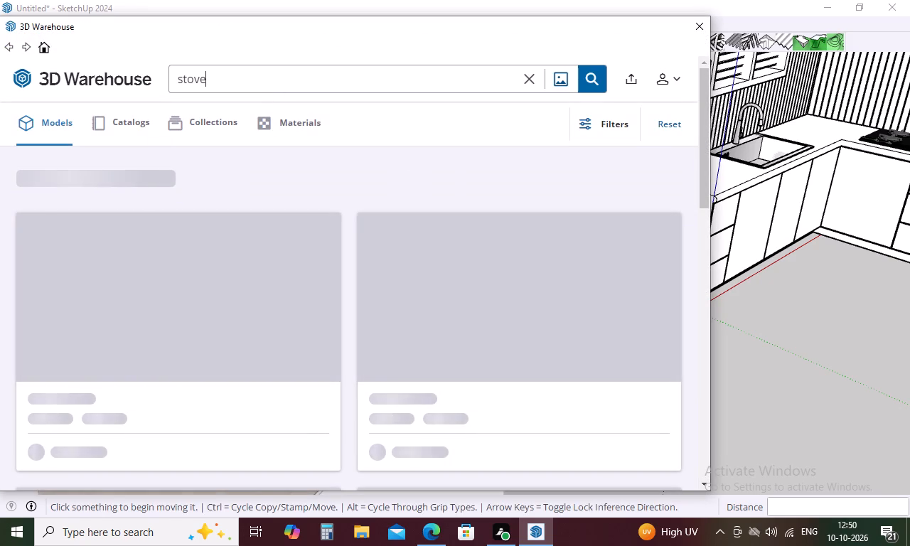
key(BackSpace)
key(BackSpace)
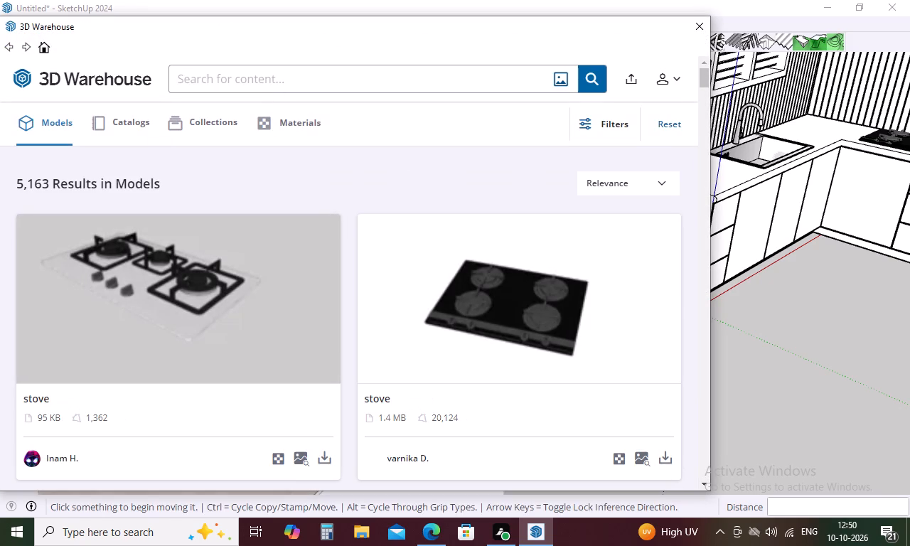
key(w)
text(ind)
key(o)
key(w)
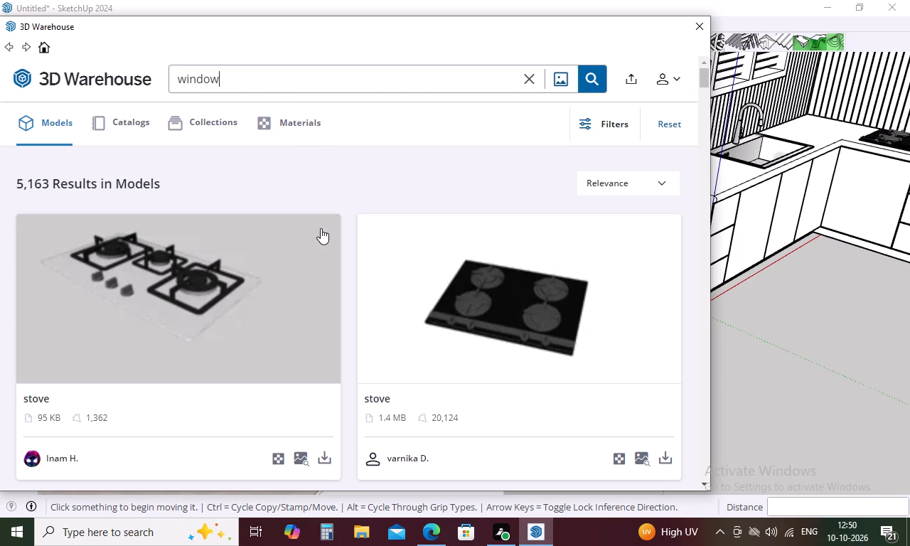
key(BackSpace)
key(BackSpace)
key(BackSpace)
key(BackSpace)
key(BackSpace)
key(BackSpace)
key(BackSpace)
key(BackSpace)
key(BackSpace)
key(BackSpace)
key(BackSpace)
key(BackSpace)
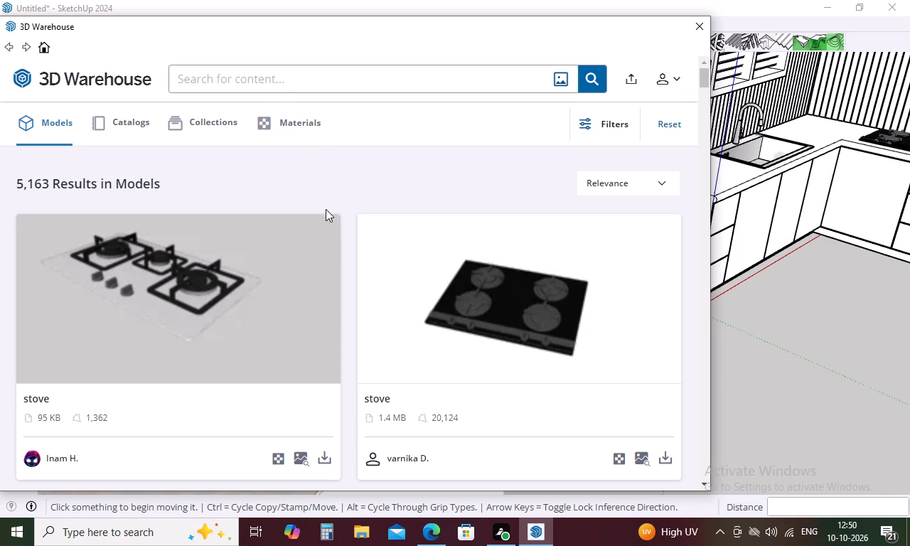
Search the 3D Warehouse for "oven".
key(o)
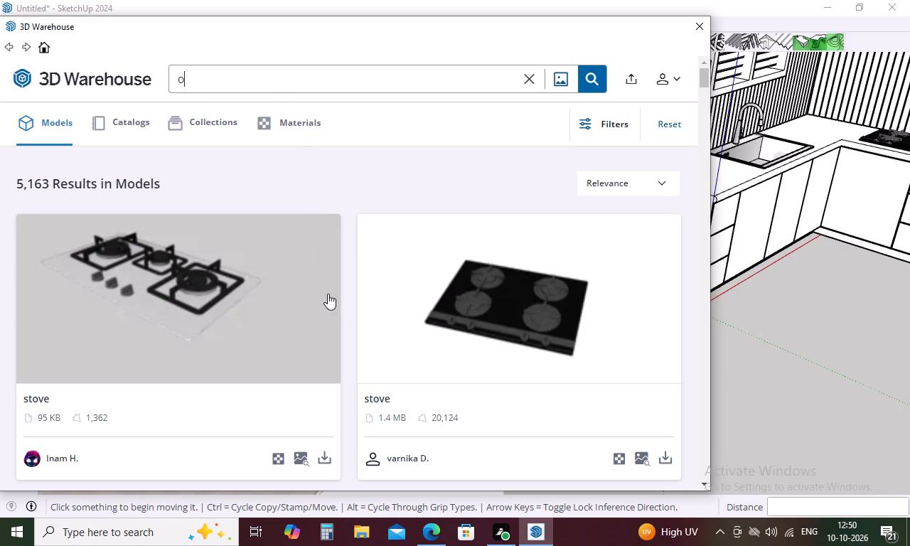
text(vw)
key(BackSpace)
text(en)
key(Return)
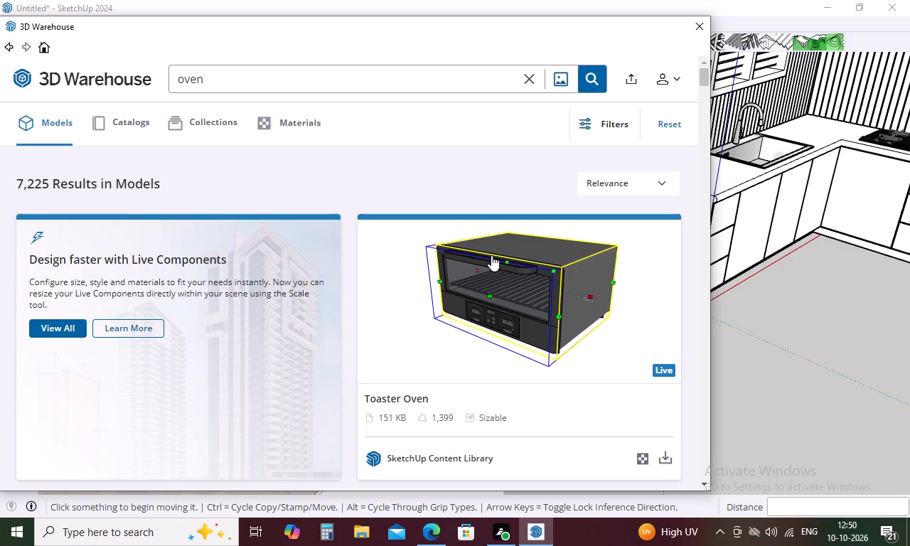
Examine the reference image up close to check the style and position of the oven below the cooktop.
scroll(425, 246, down, 4)
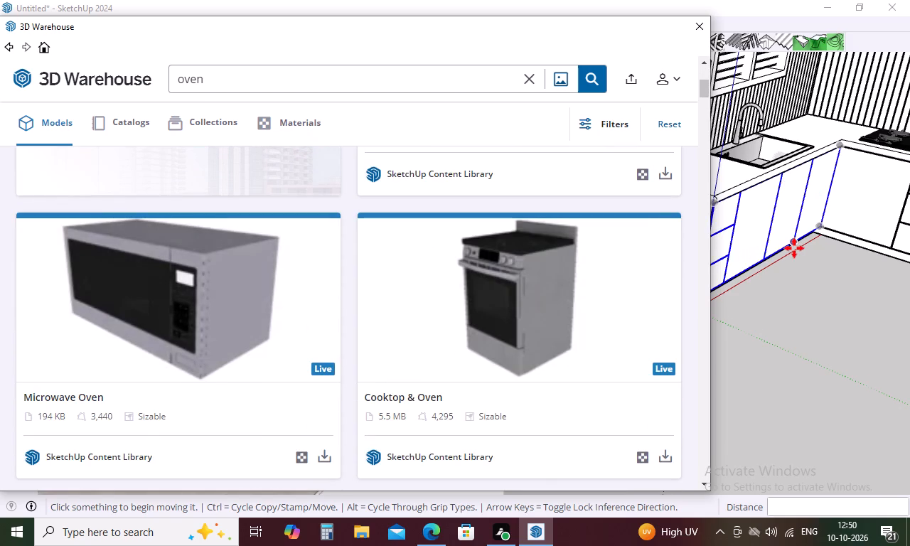
scroll(794, 248, down, 16)
scroll(794, 248, down, 8)
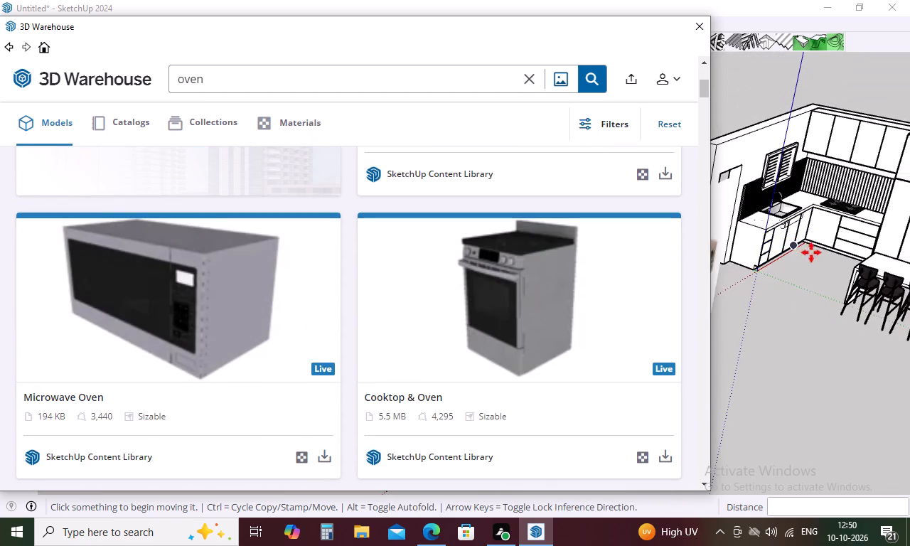
scroll(811, 252, down, 18)
middle_drag(847, 279, 840, 304)
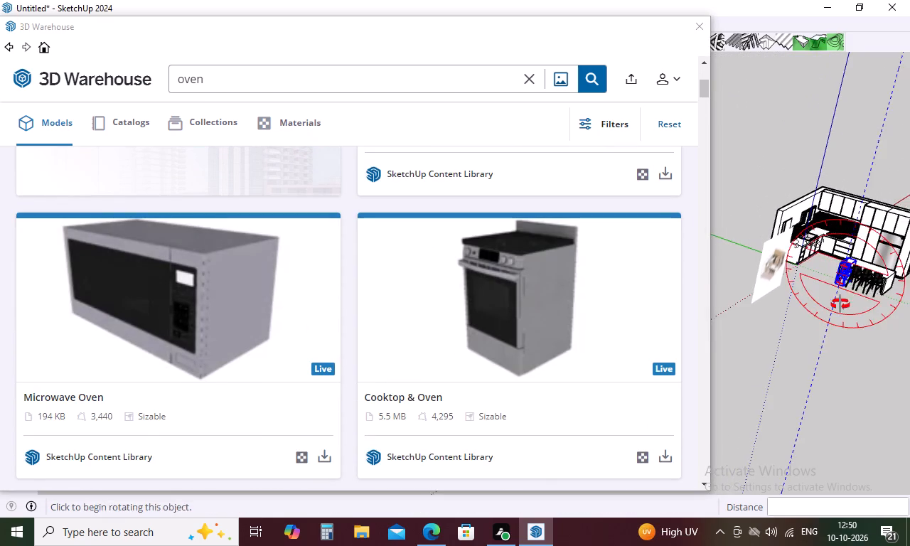
middle_drag(840, 304, 783, 311)
scroll(782, 316, up, 4)
middle_drag(727, 330, 721, 312)
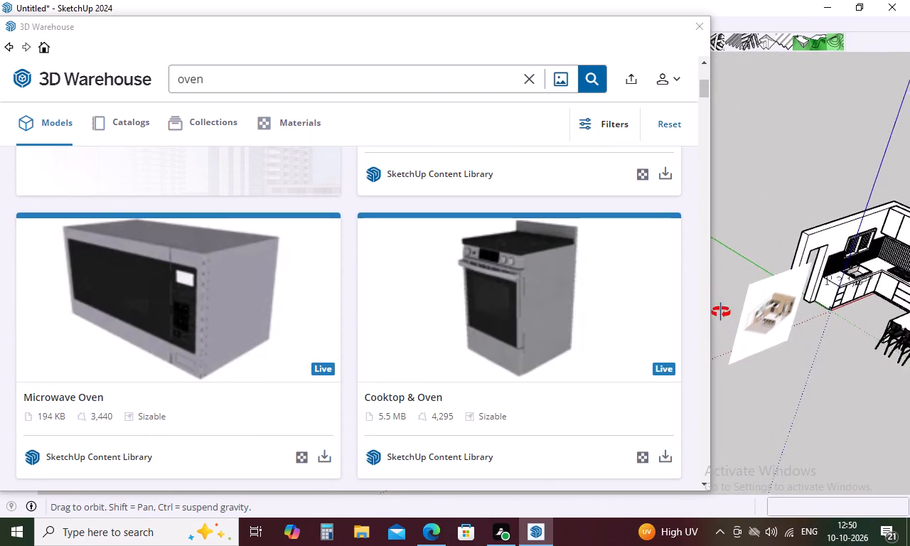
middle_drag(721, 312, 609, 236)
scroll(857, 289, down, 5)
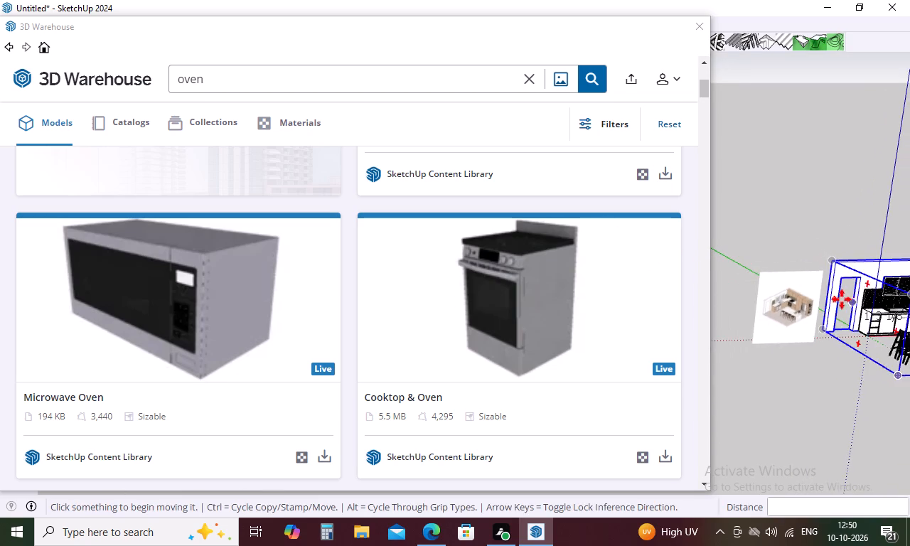
scroll(842, 299, down, 3)
scroll(778, 324, up, 8)
middle_drag(791, 310, 728, 291)
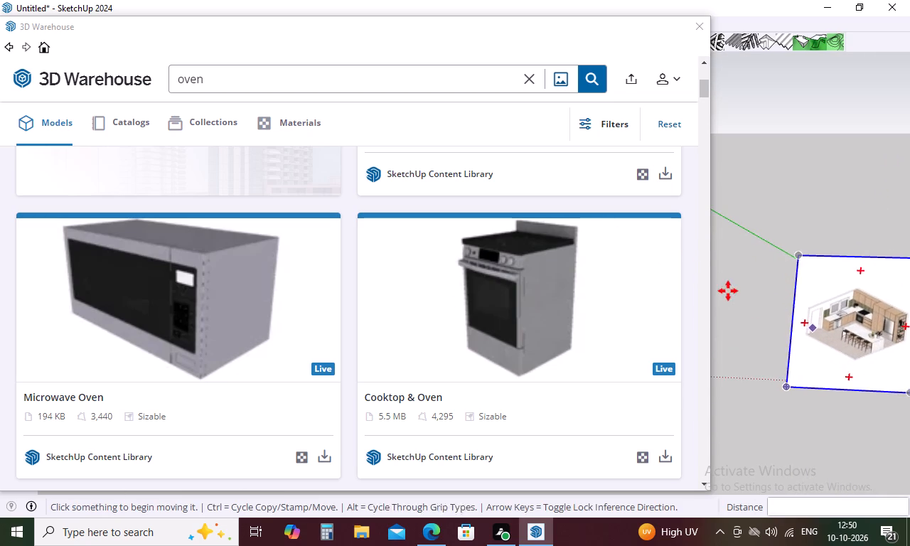
scroll(749, 268, down, 8)
scroll(829, 292, up, 8)
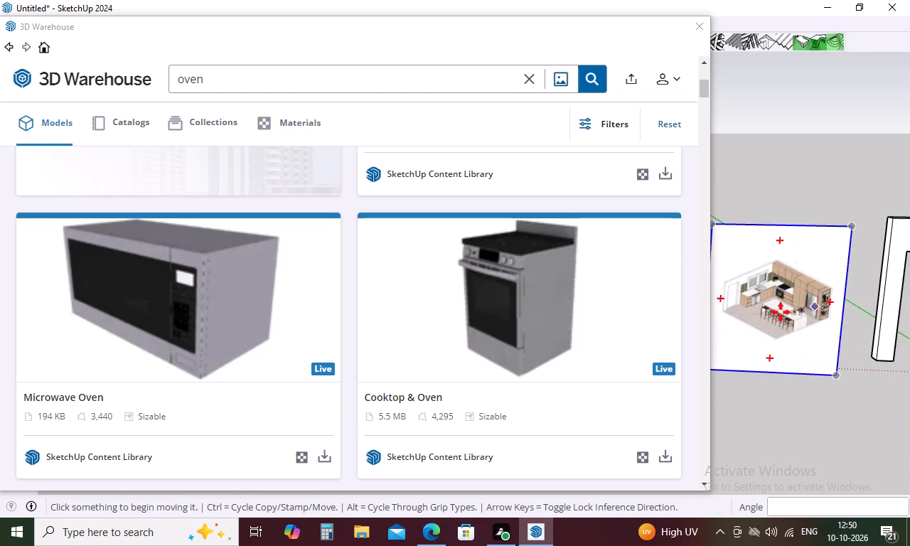
scroll(752, 311, up, 12)
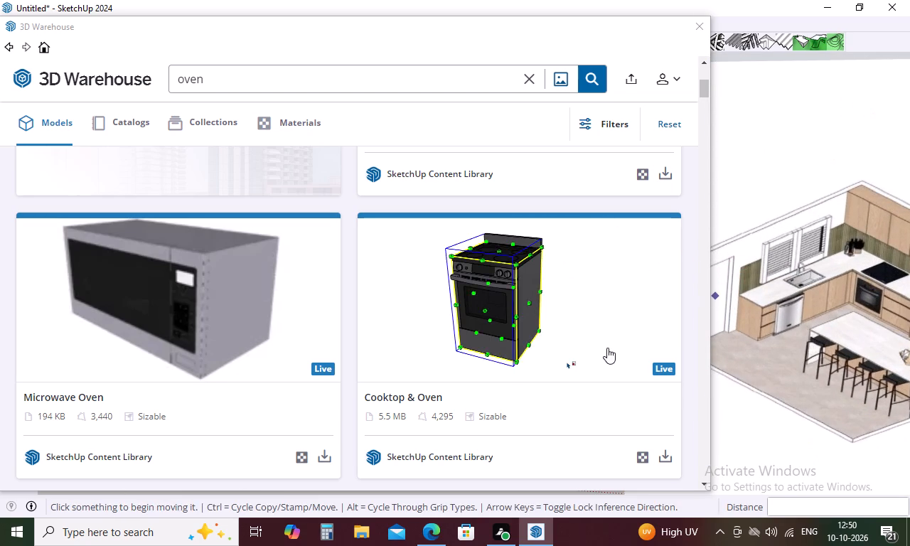
Load the black built-in "Oven" model (418 KB) from the oven results directly into the scene and place it near the reference image.
scroll(537, 319, down, 3)
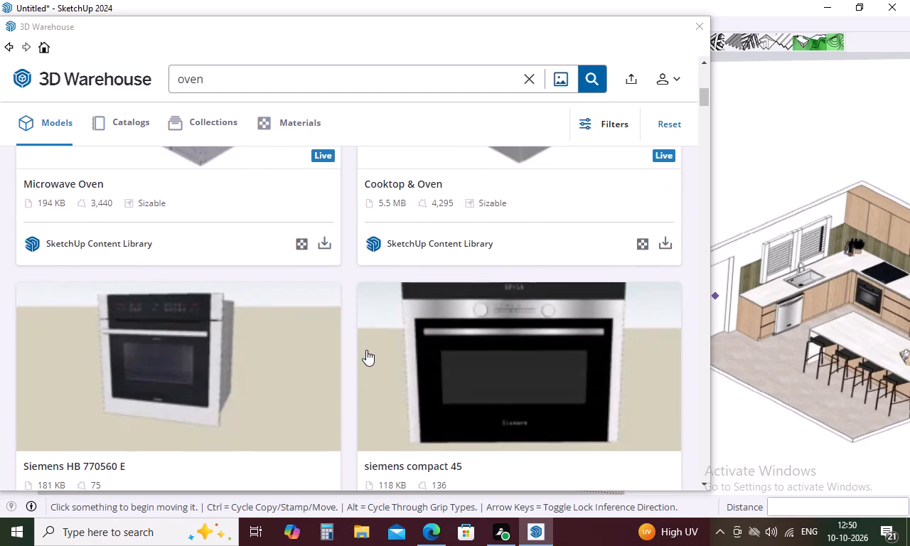
scroll(360, 347, down, 5)
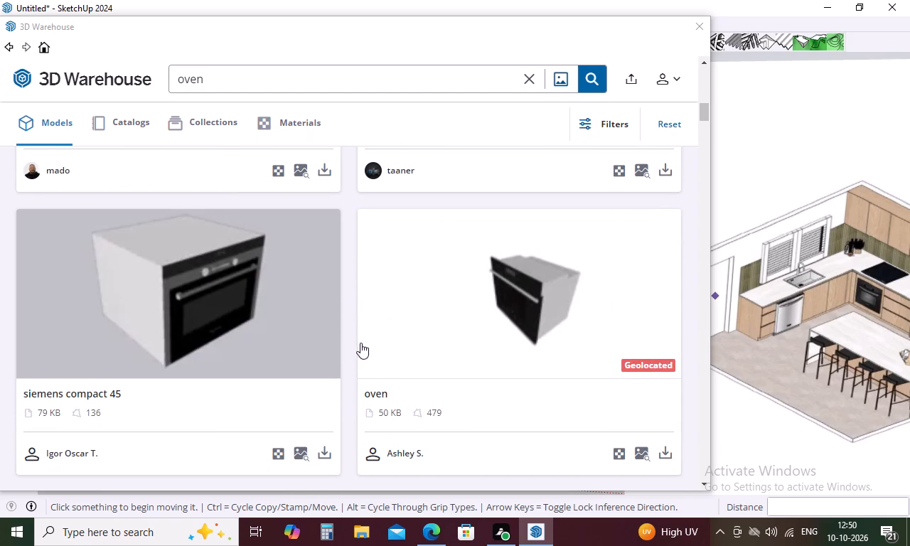
scroll(378, 330, down, 7)
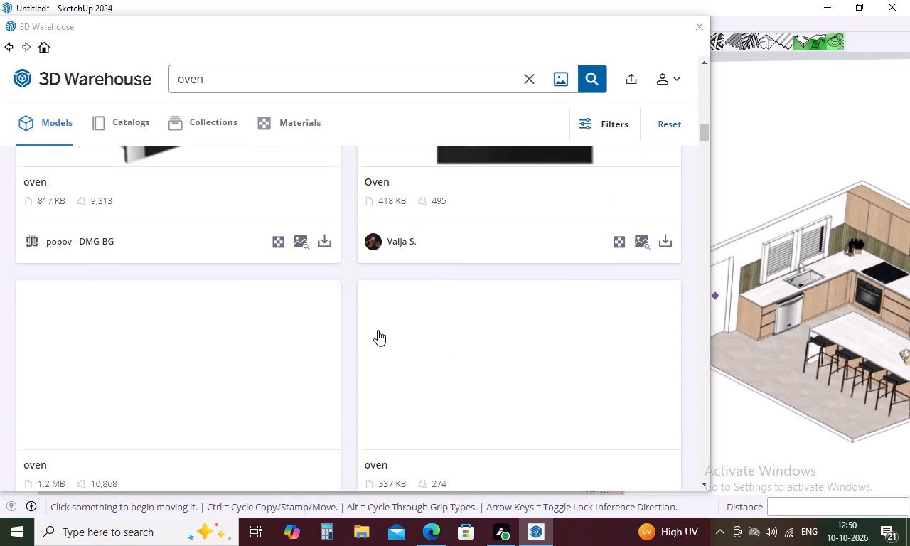
scroll(378, 330, down, 5)
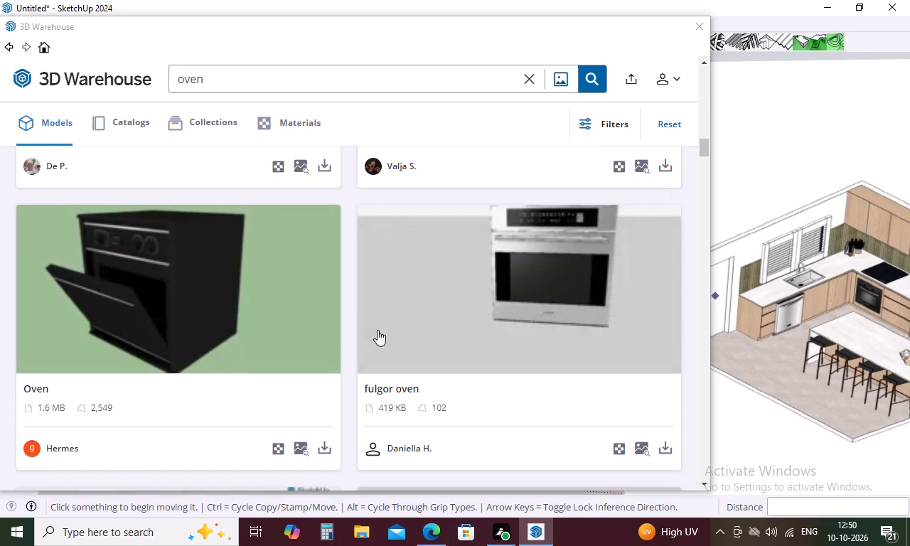
scroll(381, 326, down, 4)
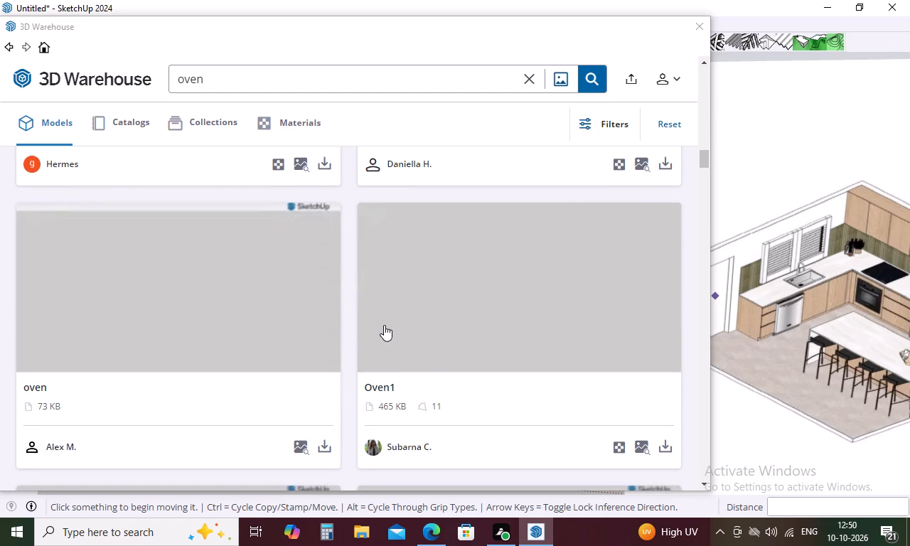
scroll(439, 326, up, 4)
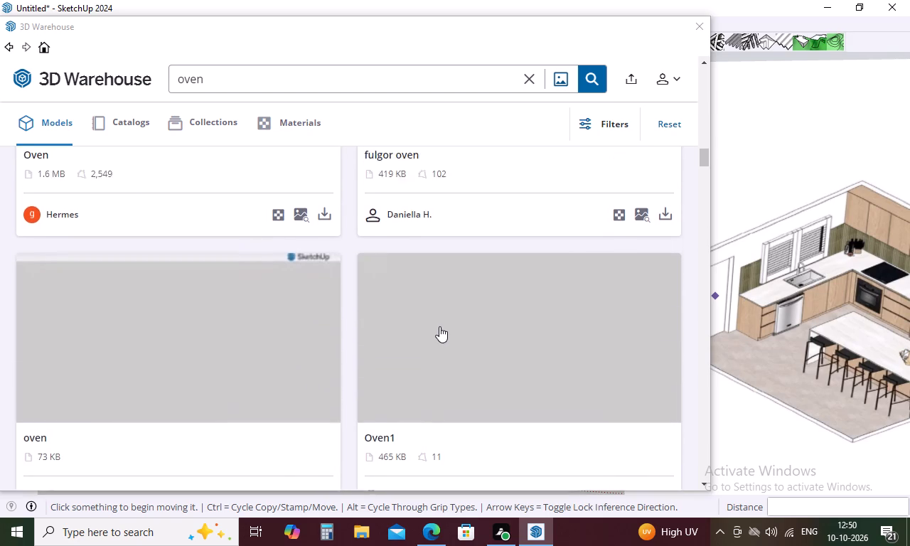
scroll(439, 326, up, 9)
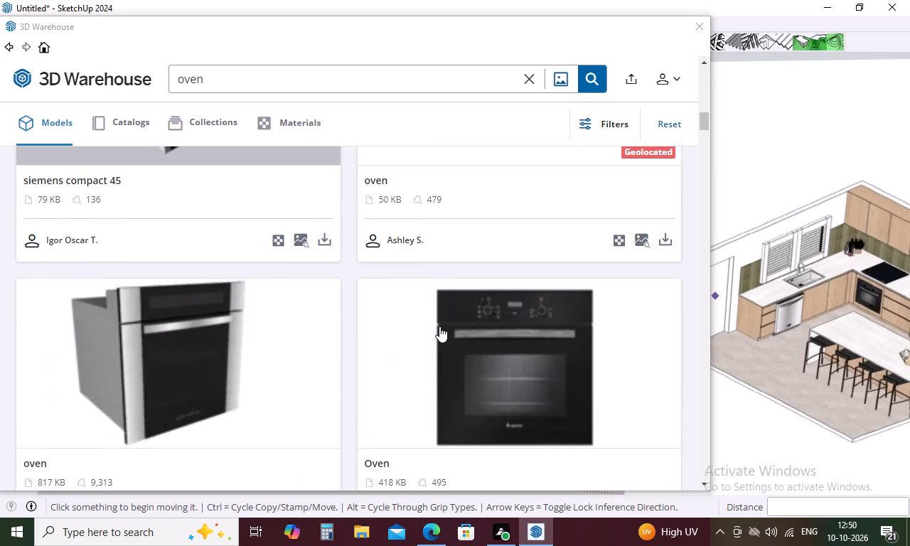
scroll(435, 328, down, 3)
scroll(434, 328, up, 4)
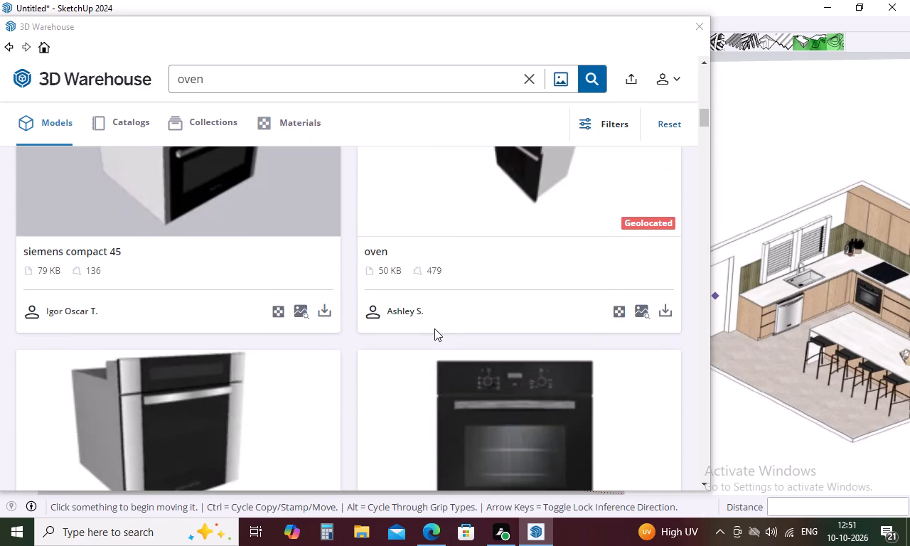
scroll(434, 328, up, 2)
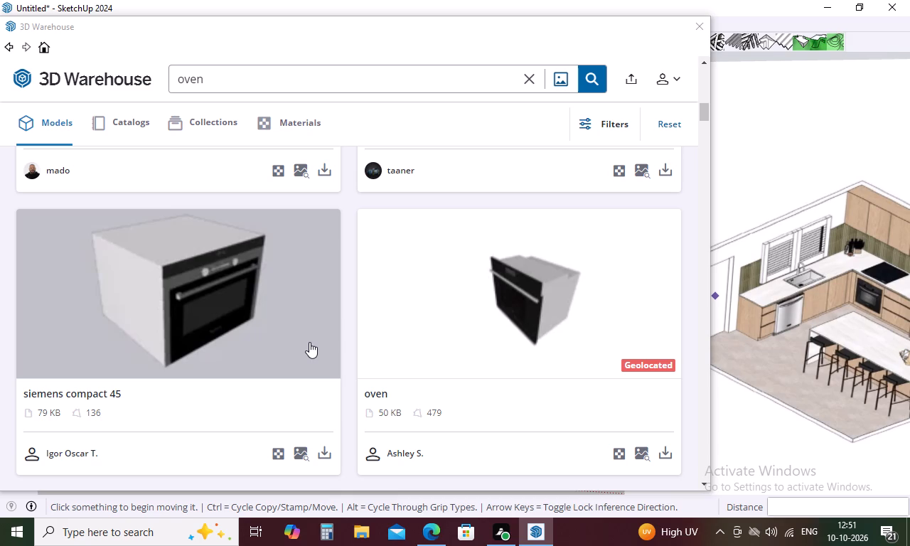
scroll(333, 322, down, 3)
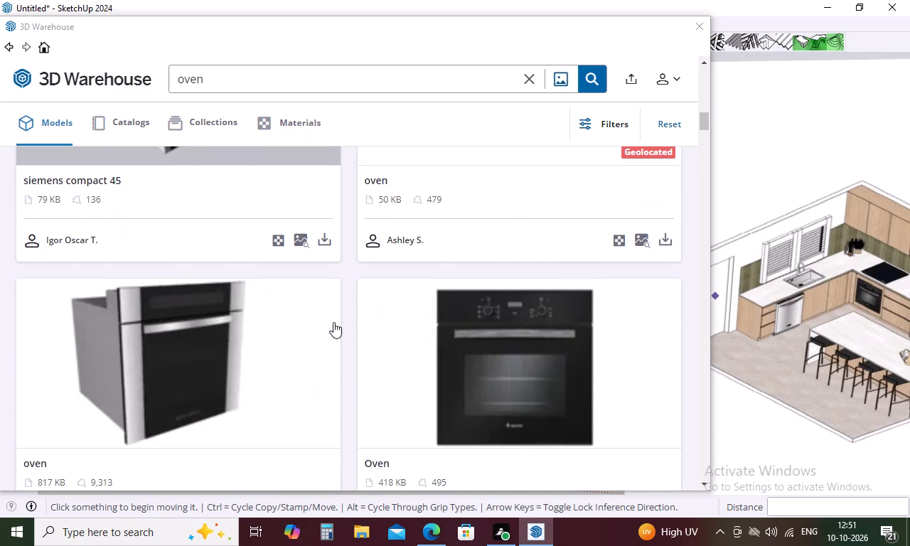
scroll(333, 322, down, 3)
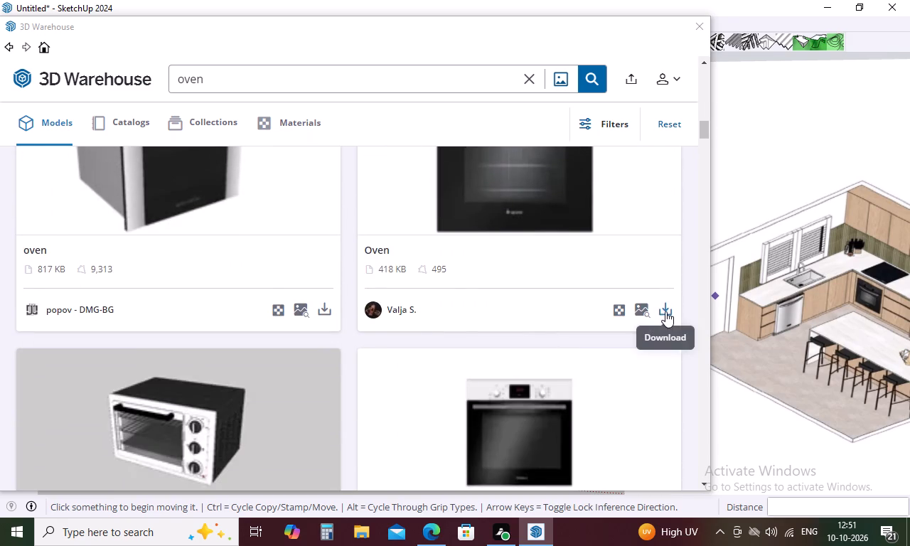
click(665, 311)
click(311, 274)
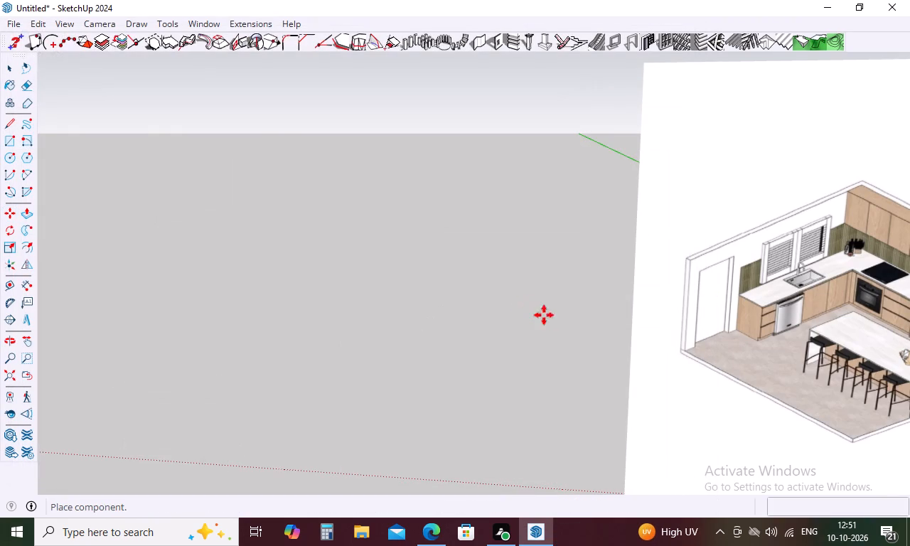
click(515, 353)
Move the oven about 29' 8" to the bottom corner of the cabinet door beneath the stove, beside the drawers.
scroll(549, 274, down, 1)
middle_drag(549, 274, 397, 336)
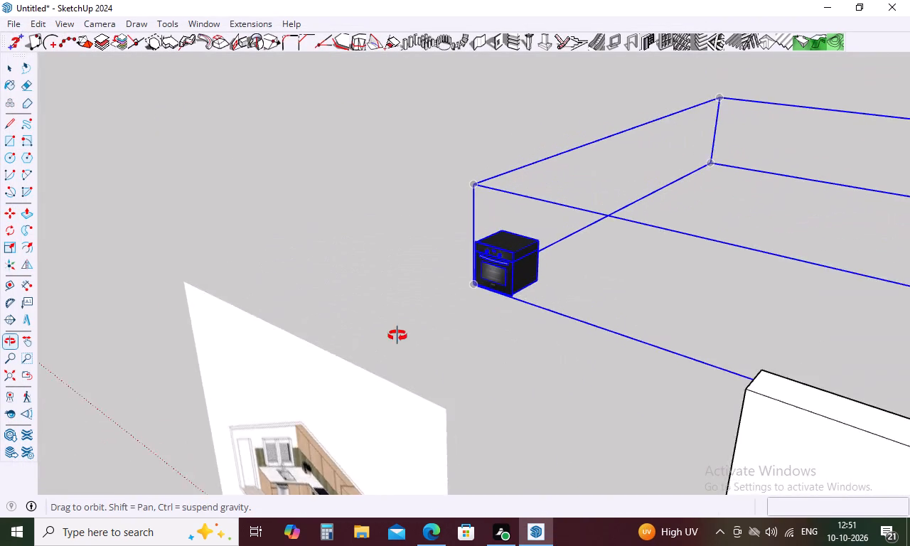
middle_drag(397, 336, 445, 336)
drag(488, 284, 481, 287)
scroll(324, 297, down, 4)
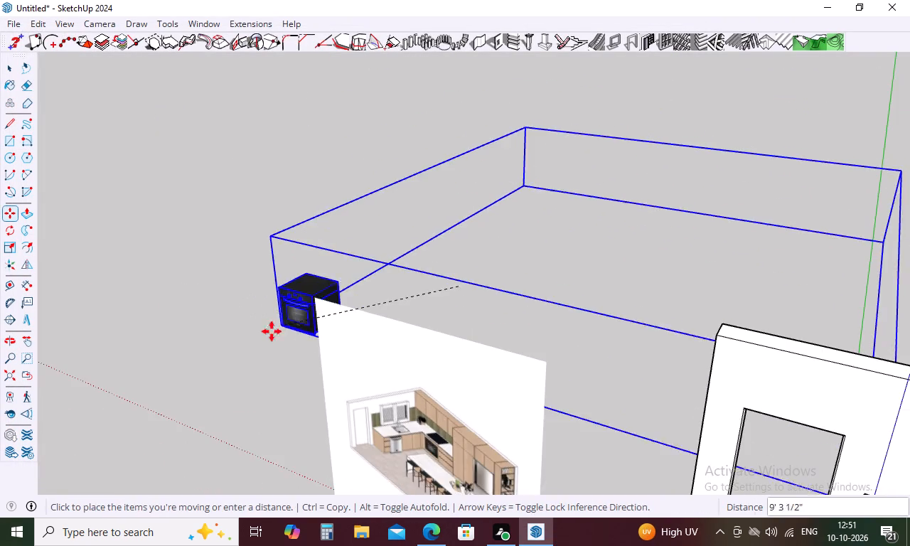
middle_drag(270, 336, 500, 275)
scroll(479, 282, down, 9)
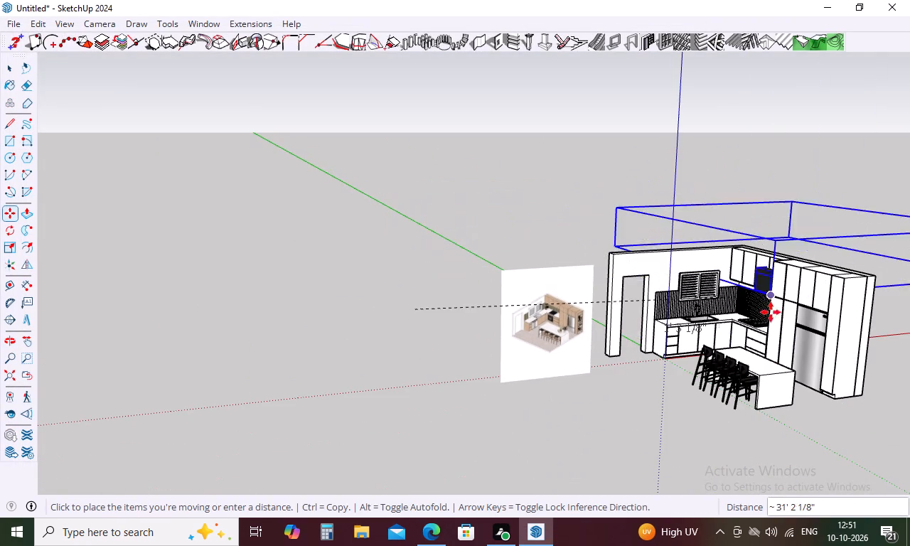
middle_drag(764, 360, 884, 397)
scroll(680, 301, up, 4)
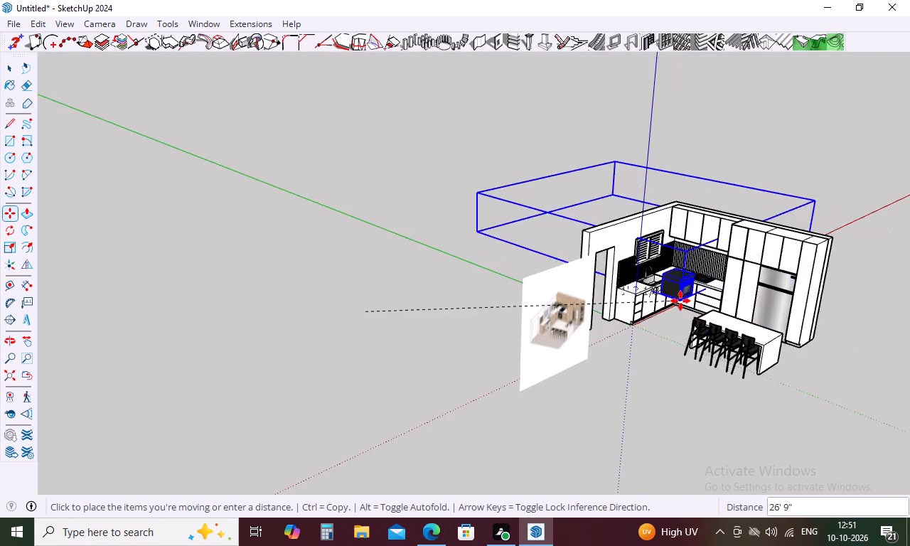
scroll(680, 301, up, 20)
scroll(680, 301, up, 8)
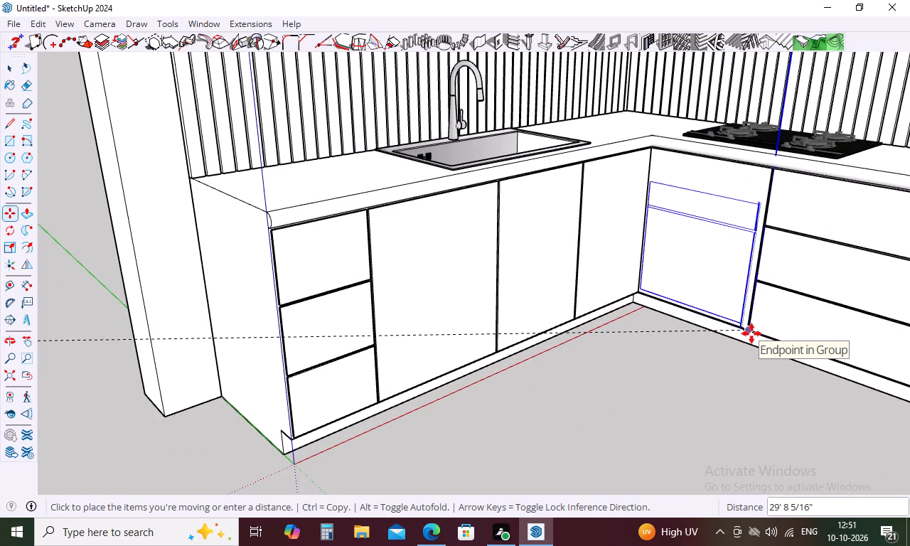
scroll(749, 331, up, 20)
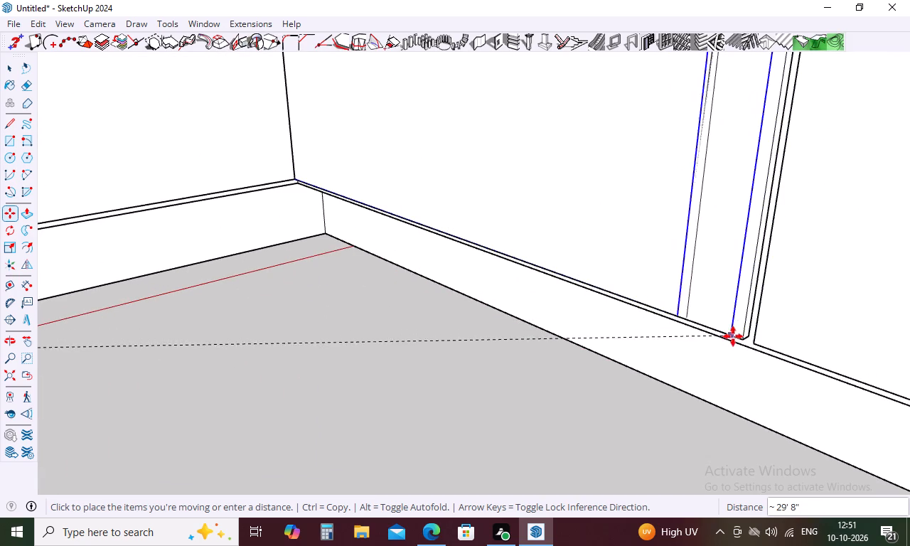
click(740, 335)
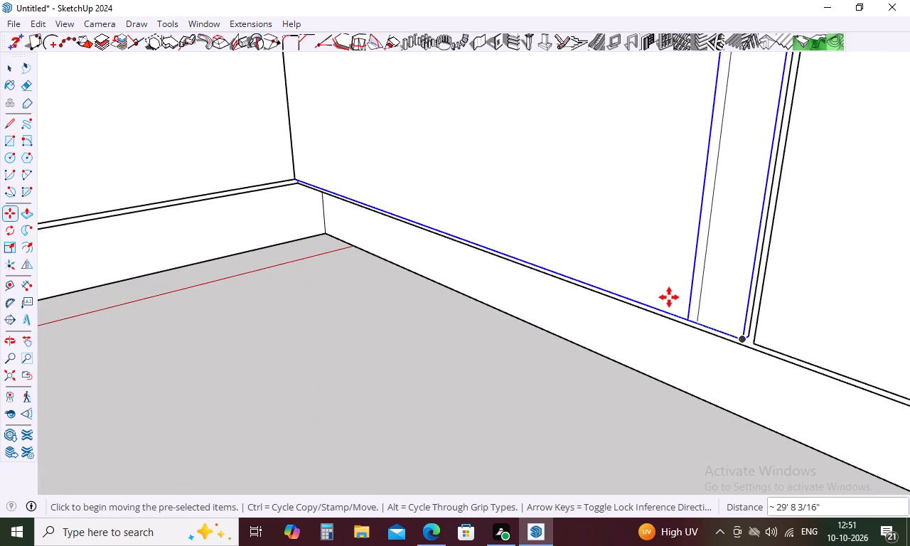
Move the oven slightly forward so its front stands out from the cabinet face beneath the stove.
click(666, 294)
click(654, 296)
Examine the oven's fit and alignment against the base cabinet, countertop and neighbouring drawers from several angles.
scroll(665, 348, down, 4)
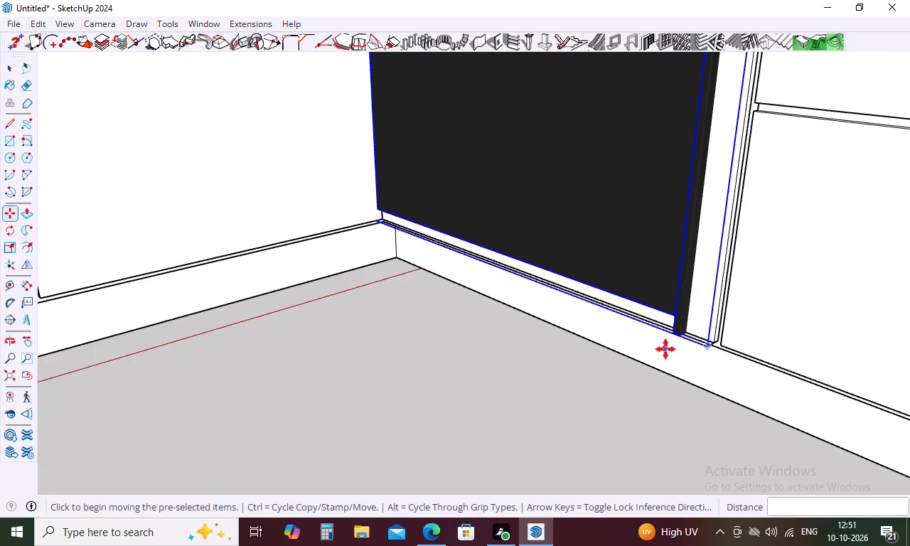
middle_drag(666, 354, 788, 438)
scroll(777, 401, down, 10)
middle_drag(775, 400, 780, 409)
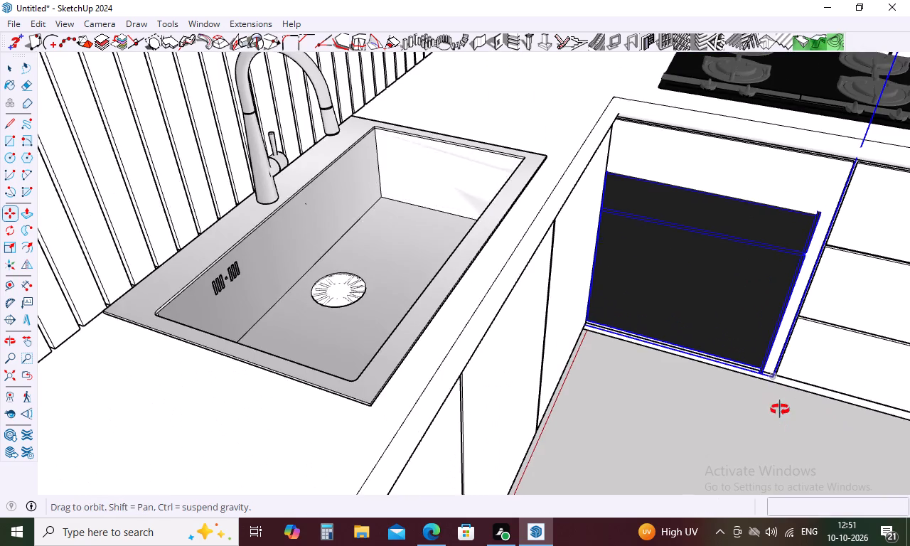
middle_drag(780, 409, 557, 398)
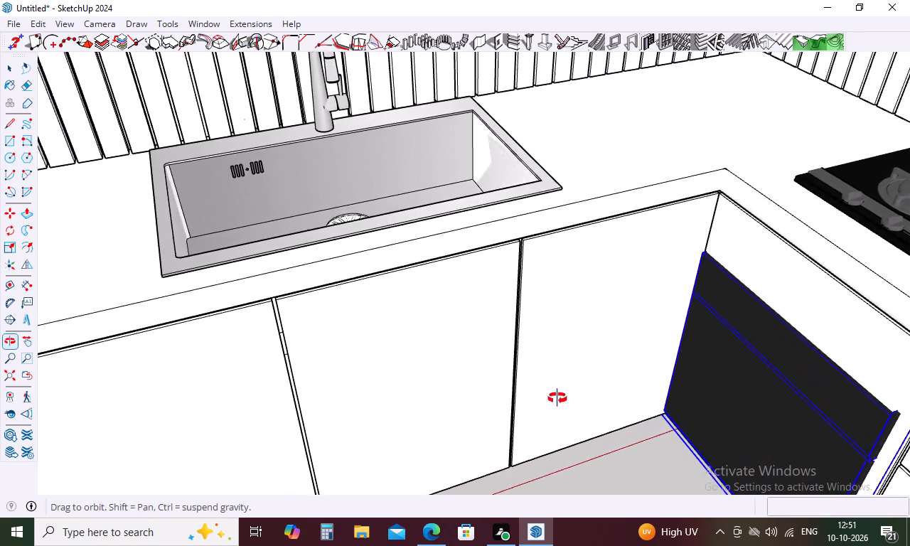
middle_drag(557, 398, 705, 262)
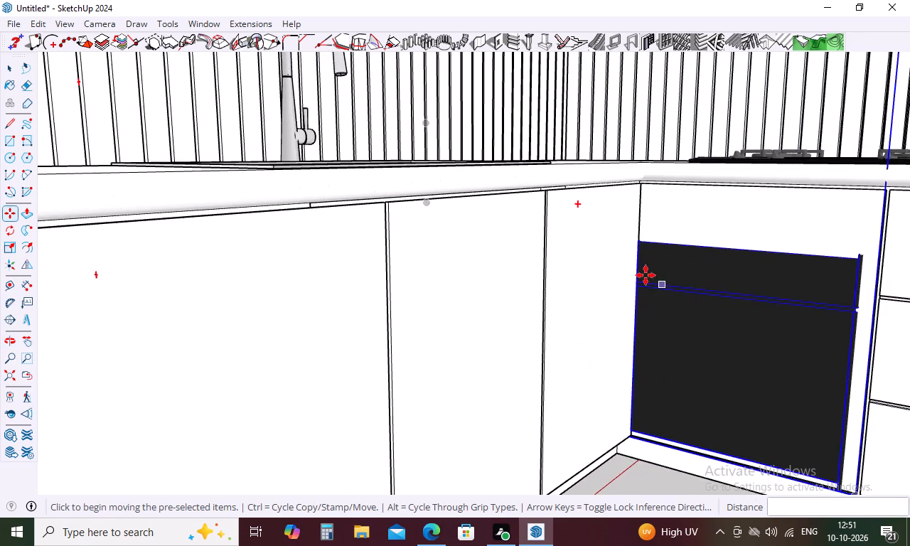
scroll(641, 269, up, 4)
scroll(652, 264, down, 8)
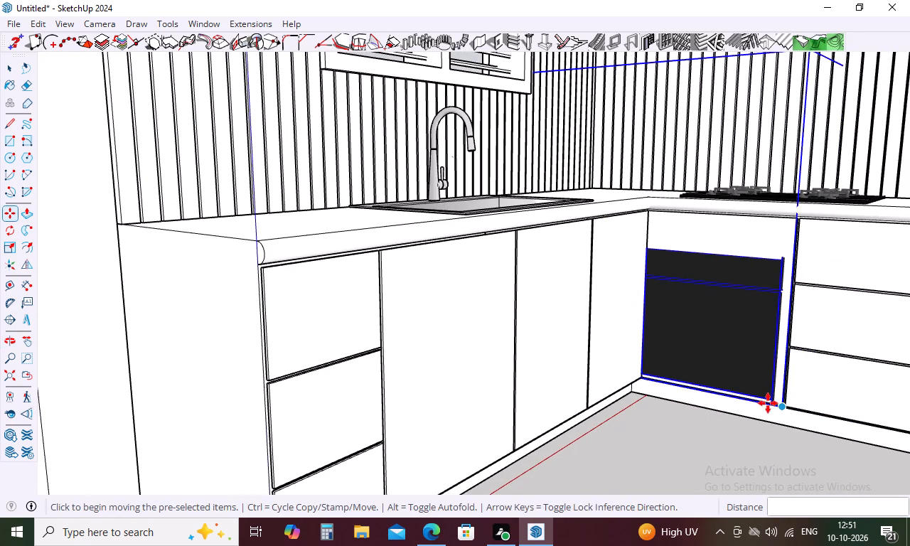
Move the oven out of the base cabinet about 20' to the open ground beyond the reference image, plus 2' 6" farther.
click(769, 398)
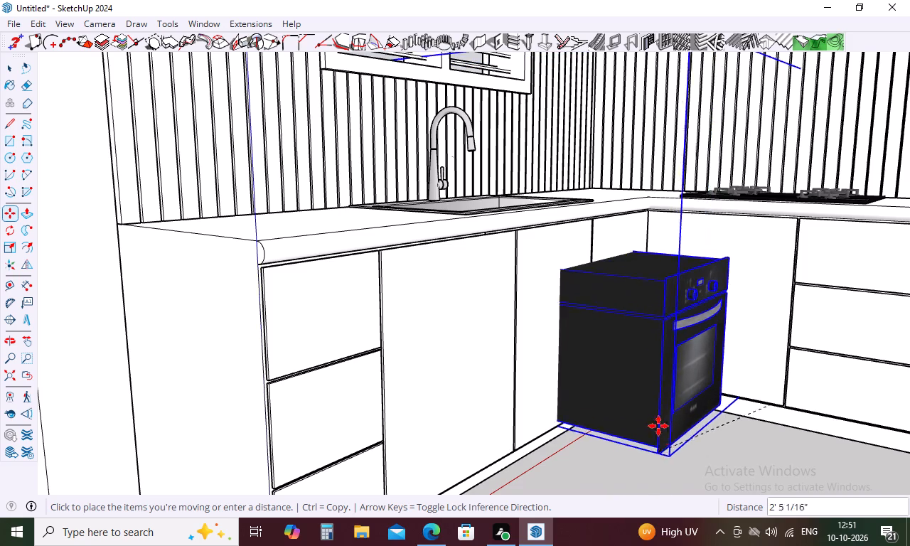
scroll(664, 407, down, 20)
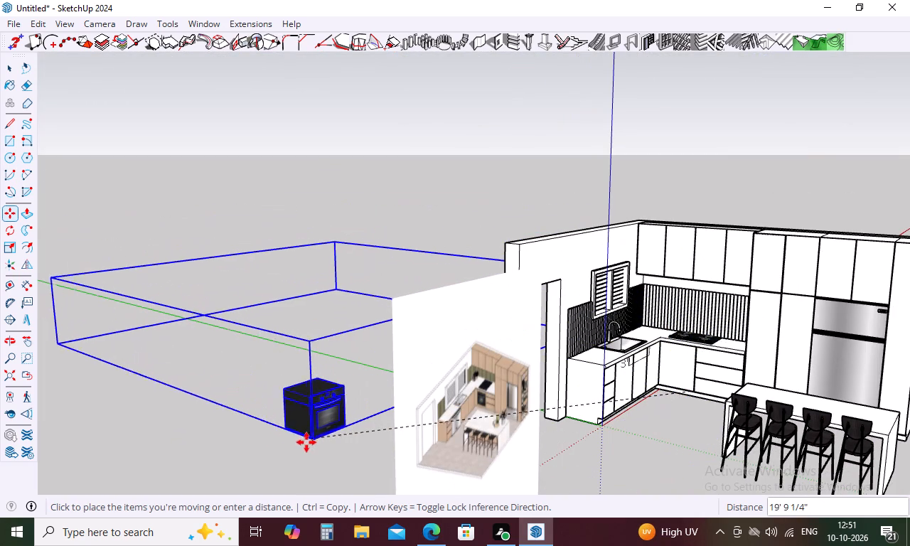
click(306, 442)
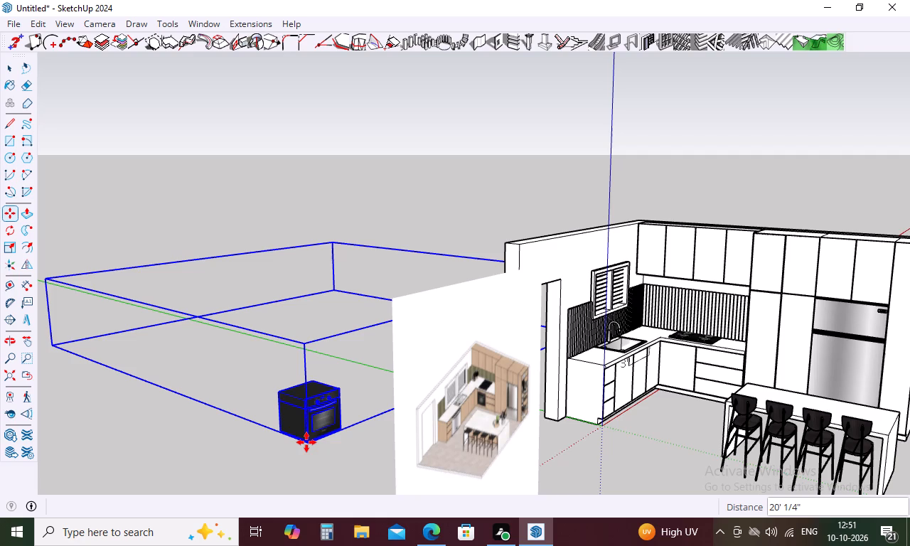
click(307, 442)
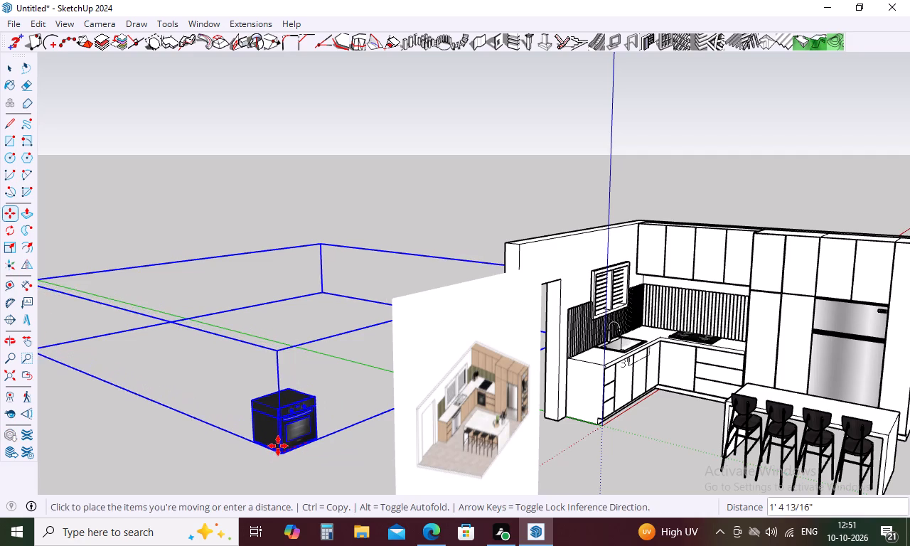
click(267, 459)
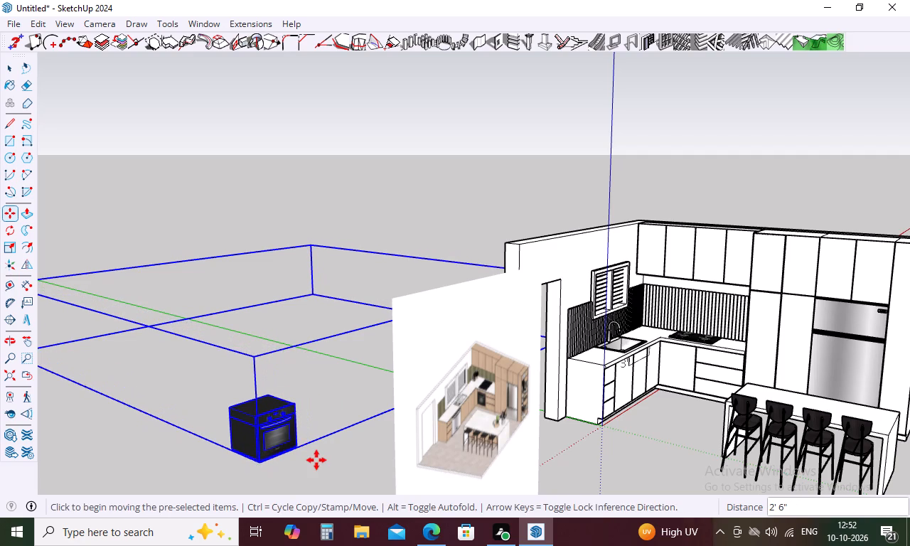
key(Escape)
Rotate the oven 90 degrees horizontally about a point at its side edge.
key(q)
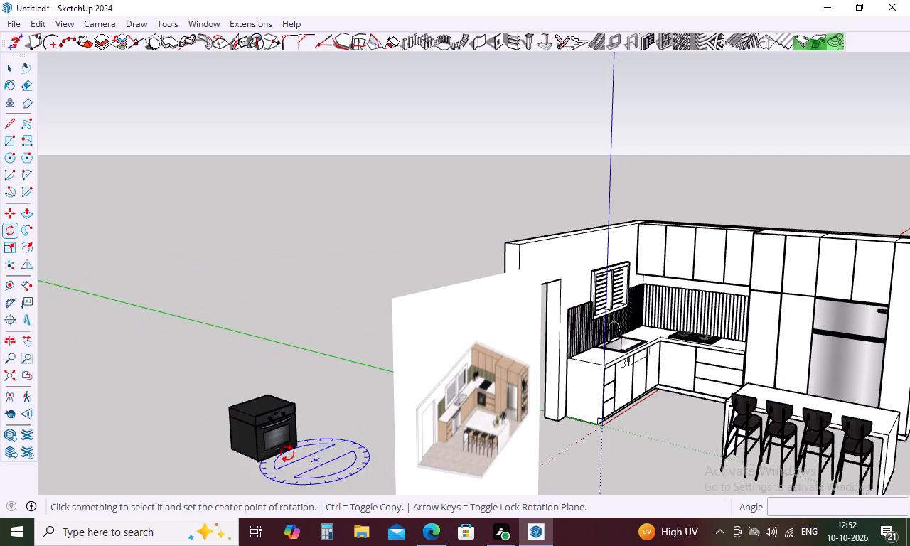
scroll(264, 449, up, 5)
middle_drag(263, 454, 255, 486)
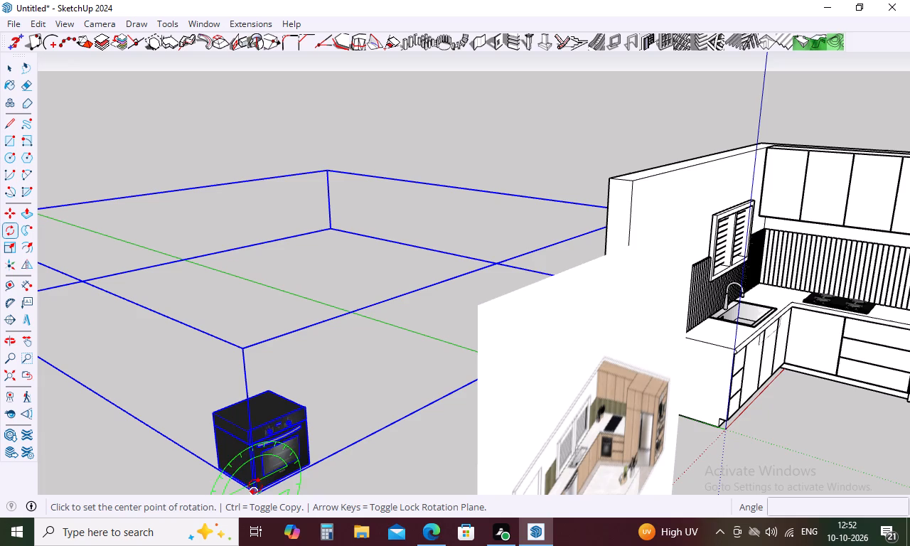
middle_drag(264, 417, 261, 444)
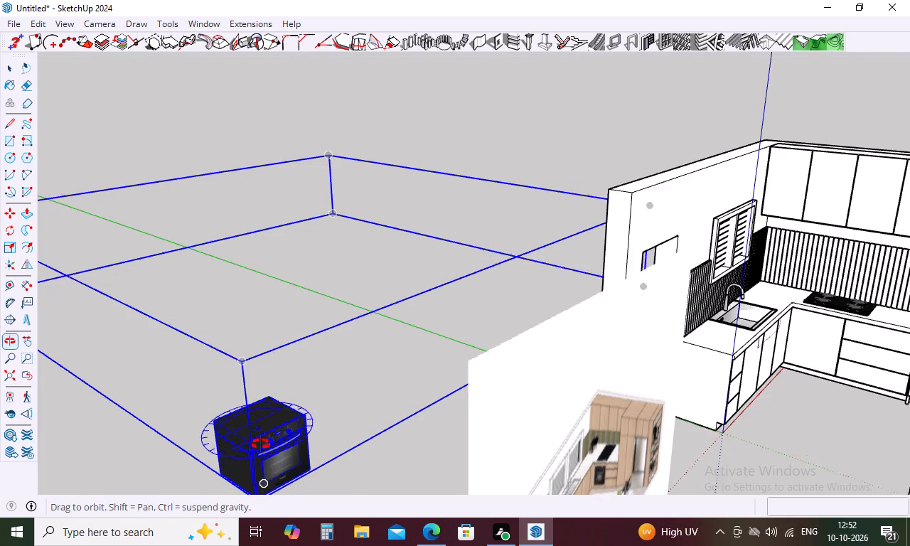
middle_drag(261, 444, 261, 446)
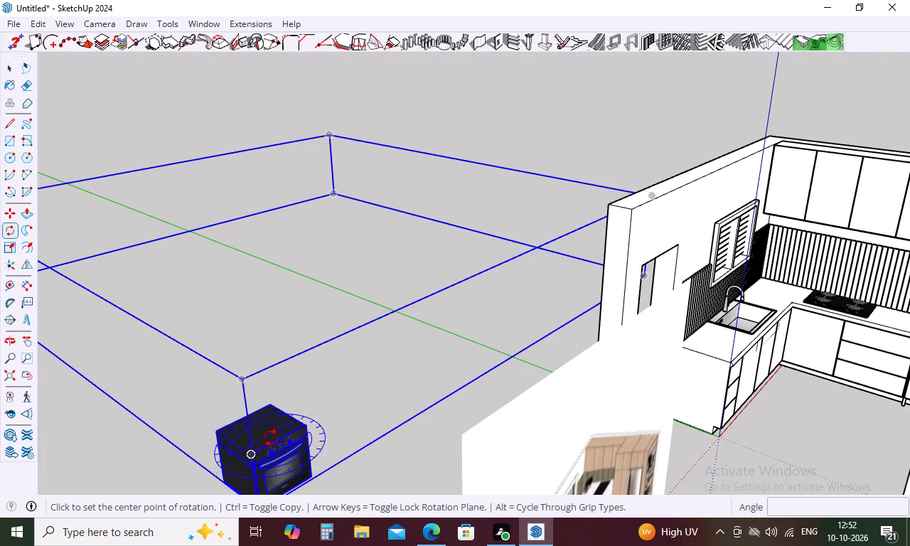
click(304, 426)
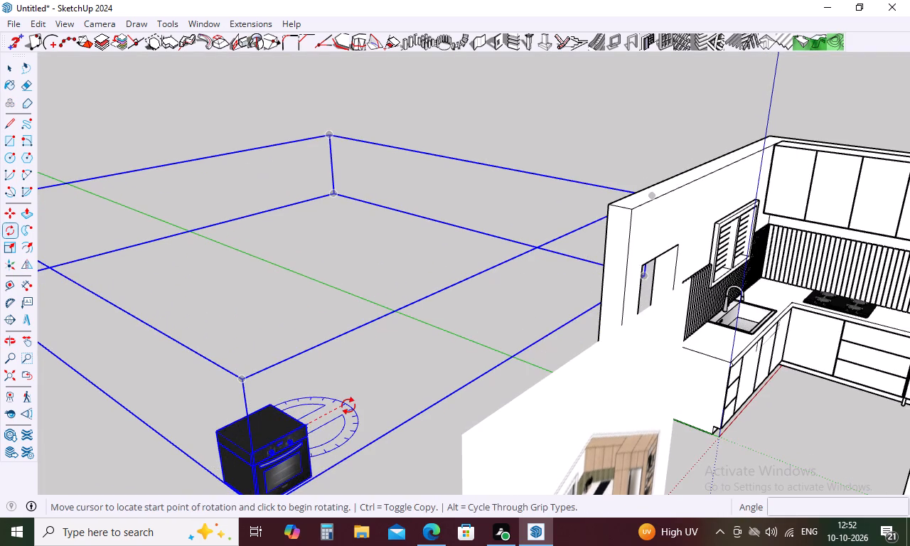
click(348, 406)
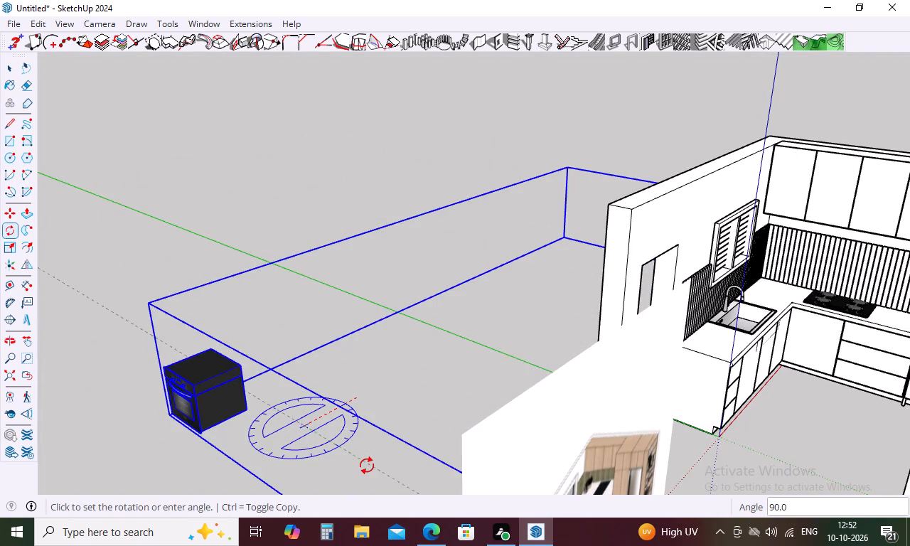
click(366, 466)
key(space)
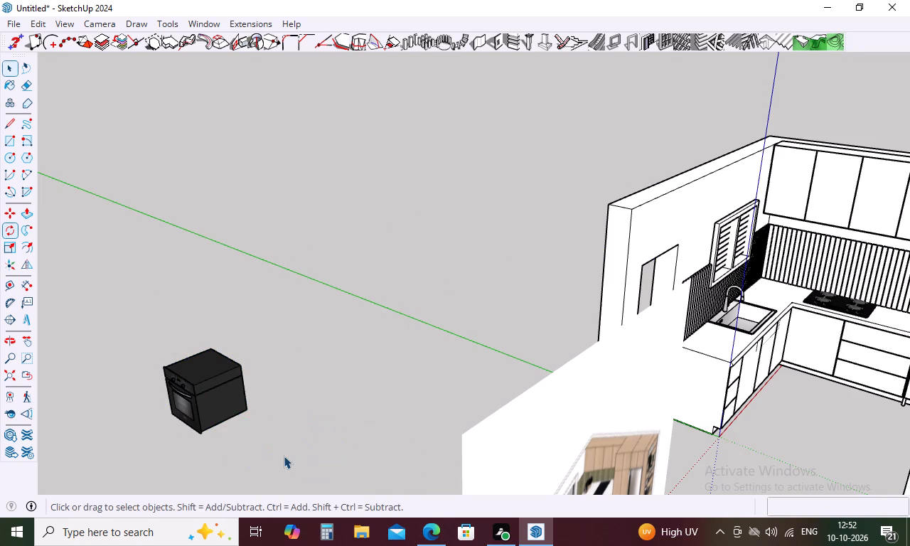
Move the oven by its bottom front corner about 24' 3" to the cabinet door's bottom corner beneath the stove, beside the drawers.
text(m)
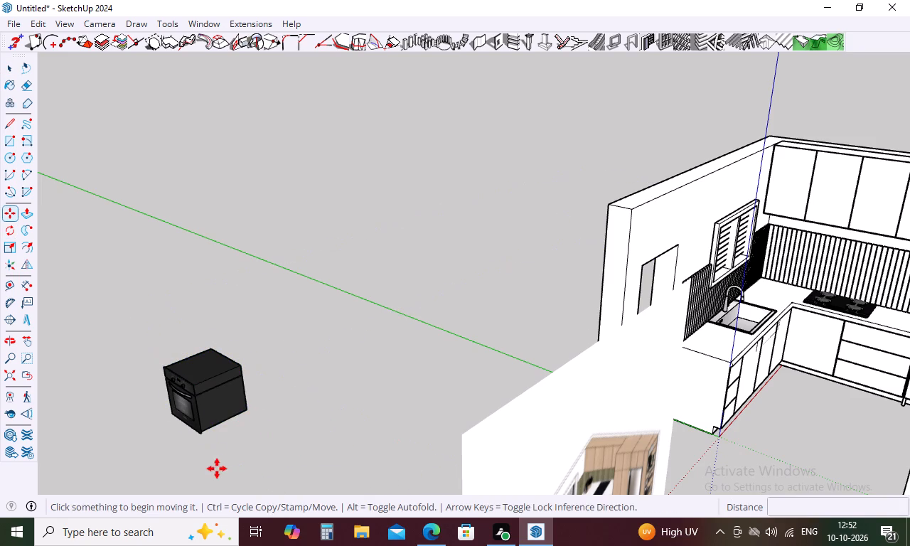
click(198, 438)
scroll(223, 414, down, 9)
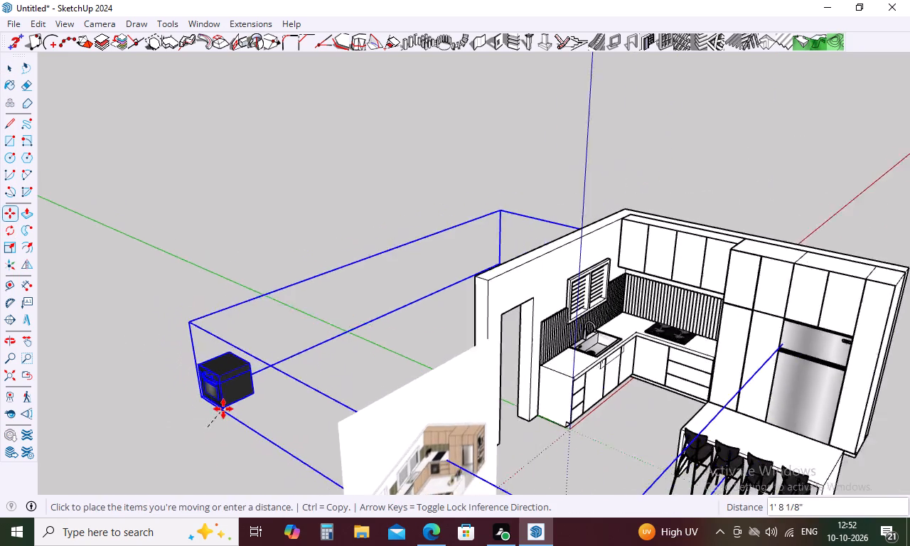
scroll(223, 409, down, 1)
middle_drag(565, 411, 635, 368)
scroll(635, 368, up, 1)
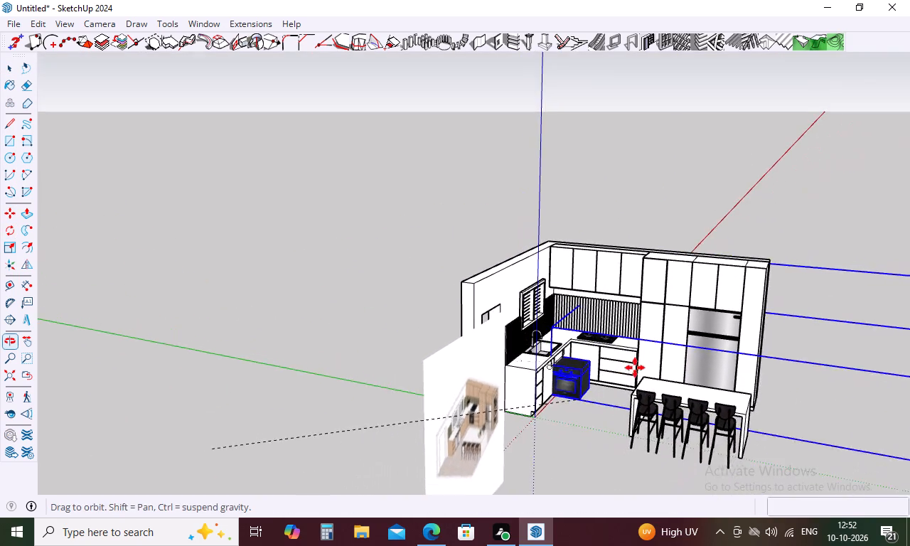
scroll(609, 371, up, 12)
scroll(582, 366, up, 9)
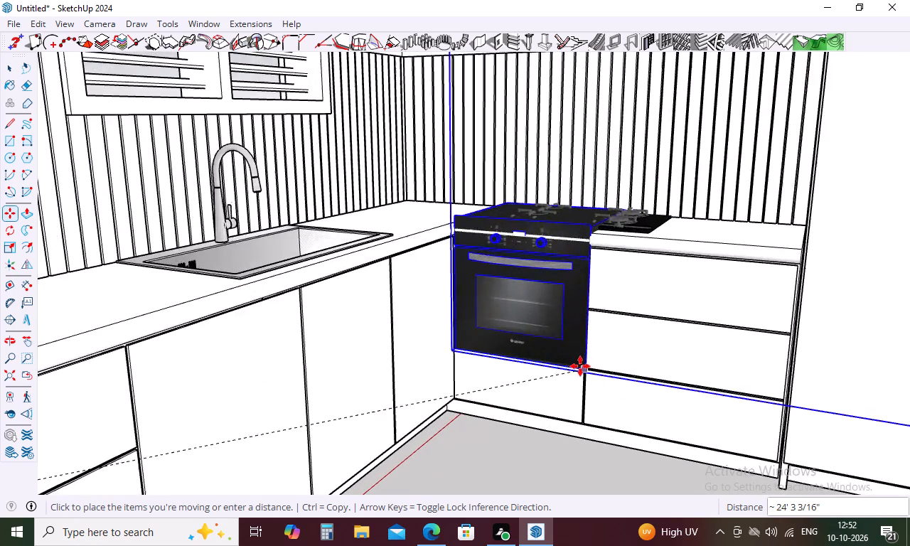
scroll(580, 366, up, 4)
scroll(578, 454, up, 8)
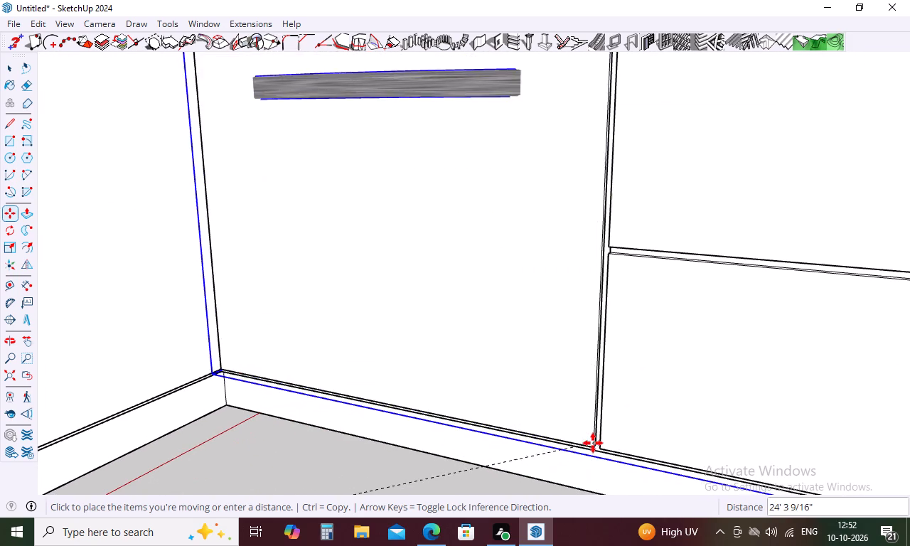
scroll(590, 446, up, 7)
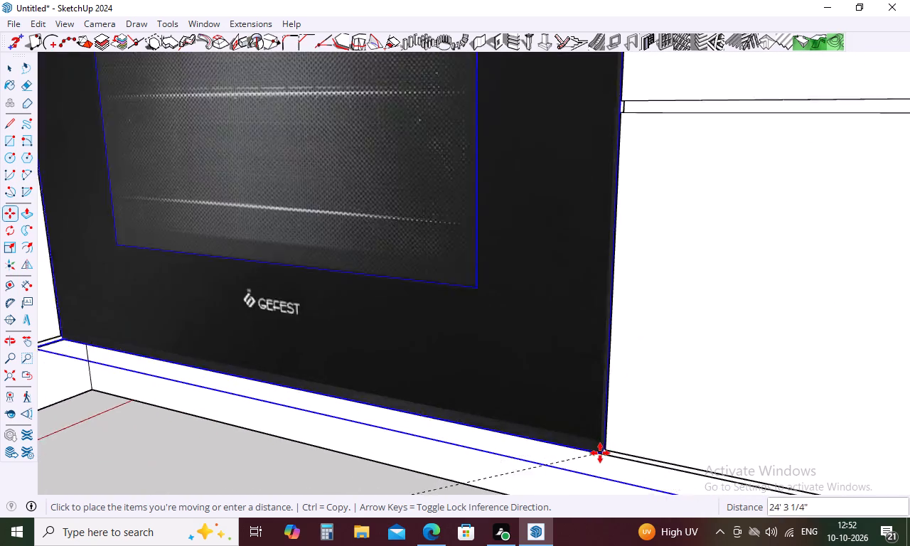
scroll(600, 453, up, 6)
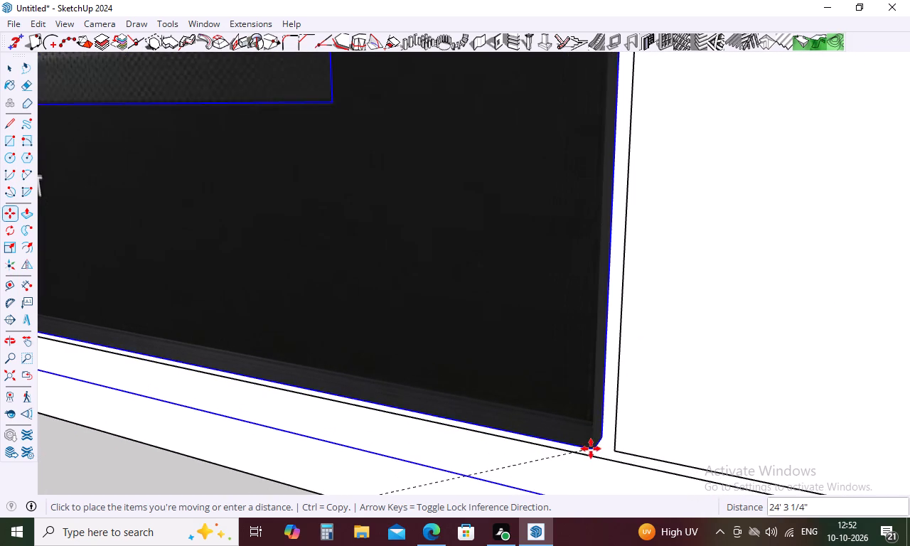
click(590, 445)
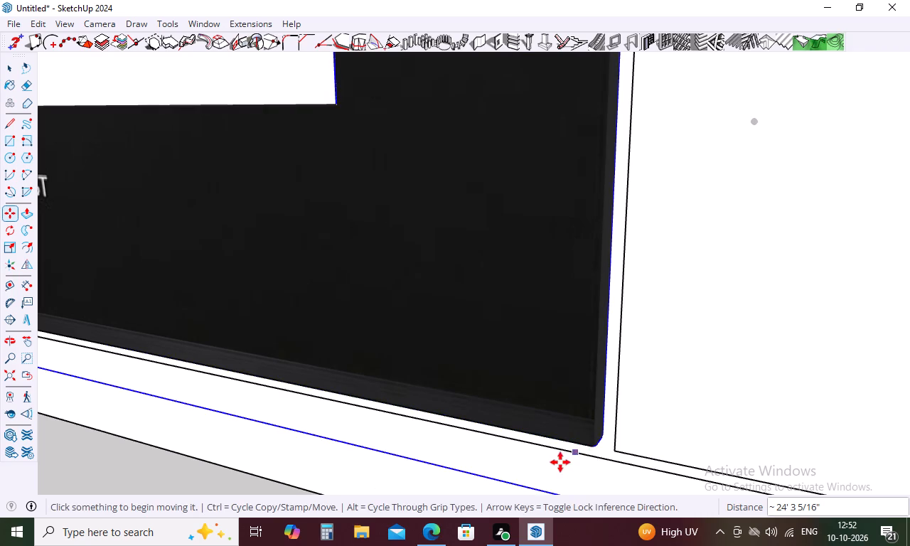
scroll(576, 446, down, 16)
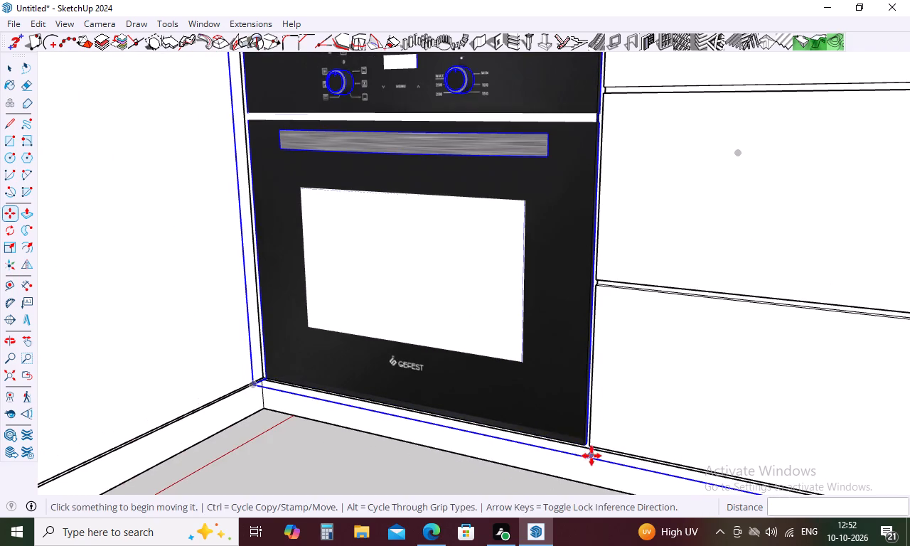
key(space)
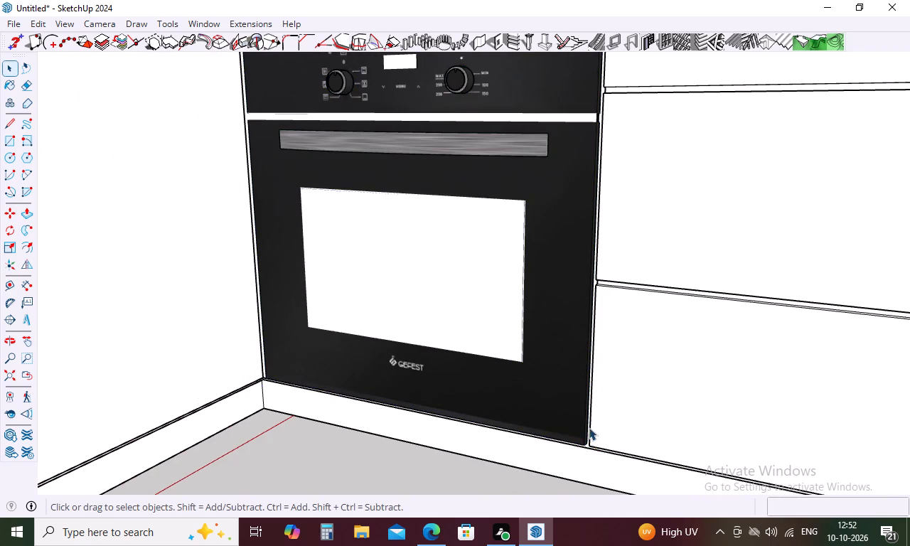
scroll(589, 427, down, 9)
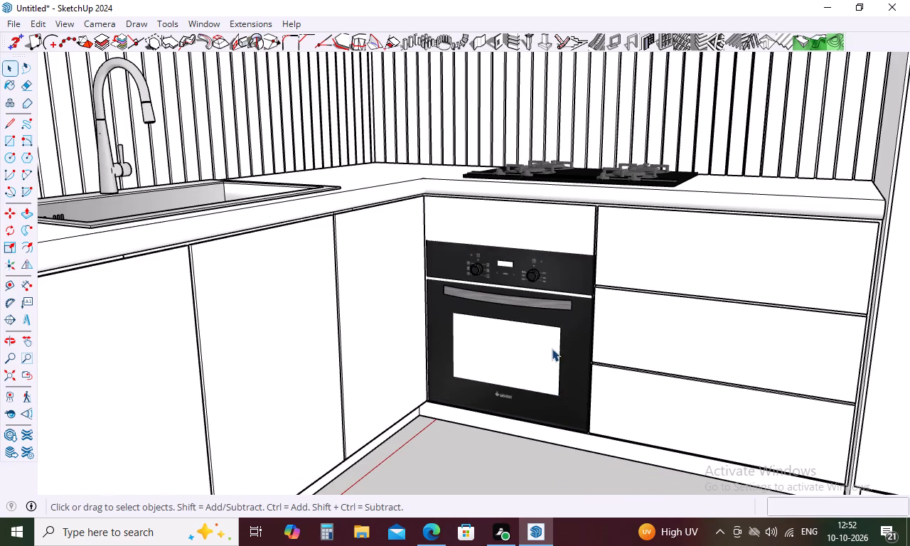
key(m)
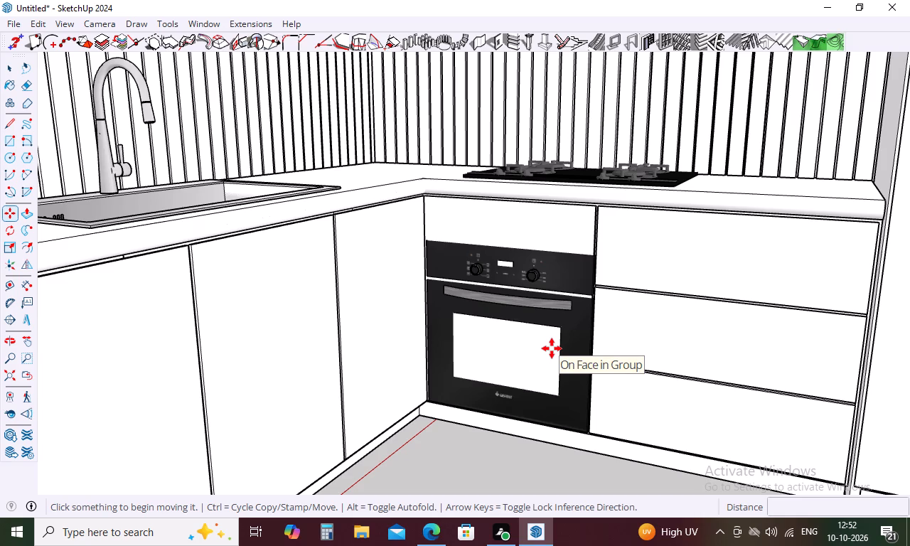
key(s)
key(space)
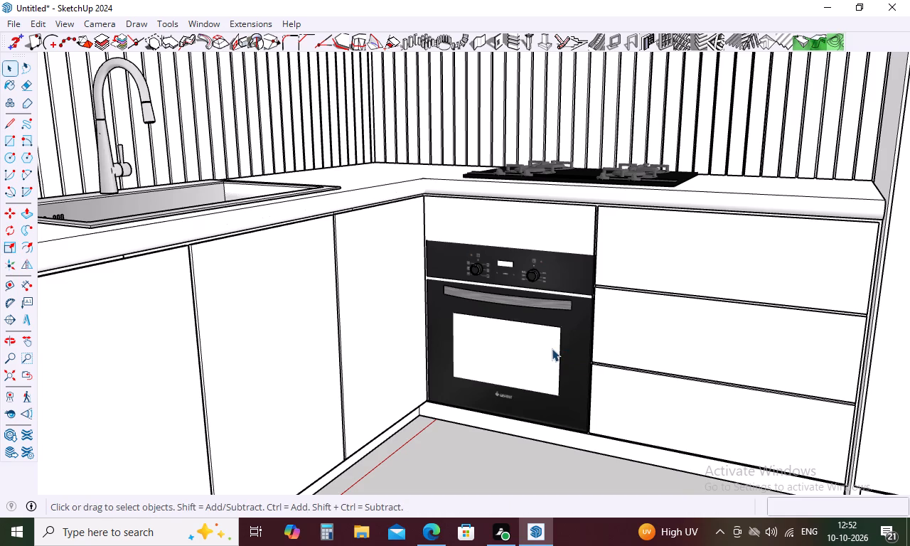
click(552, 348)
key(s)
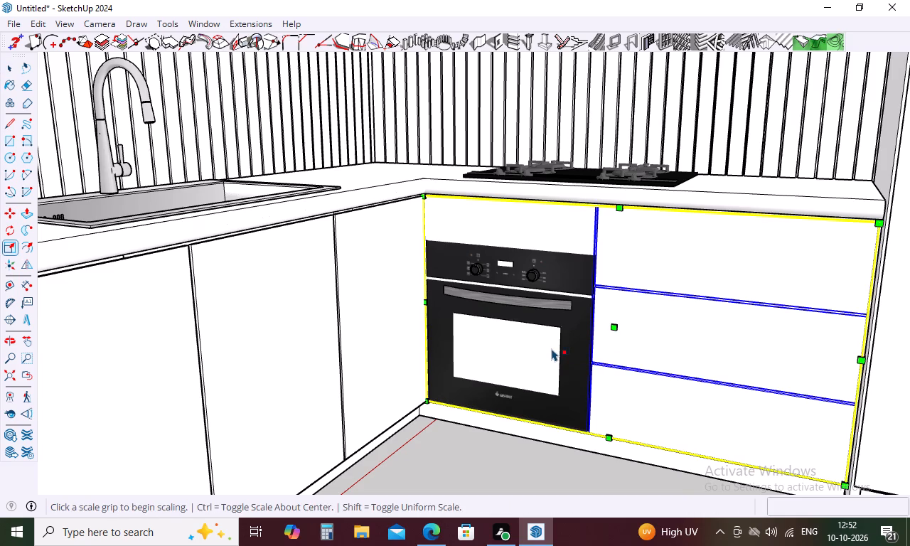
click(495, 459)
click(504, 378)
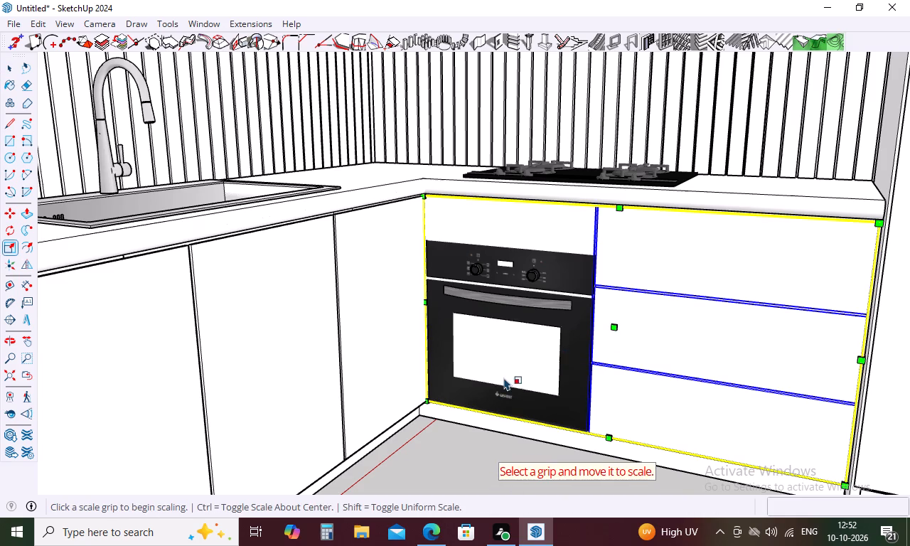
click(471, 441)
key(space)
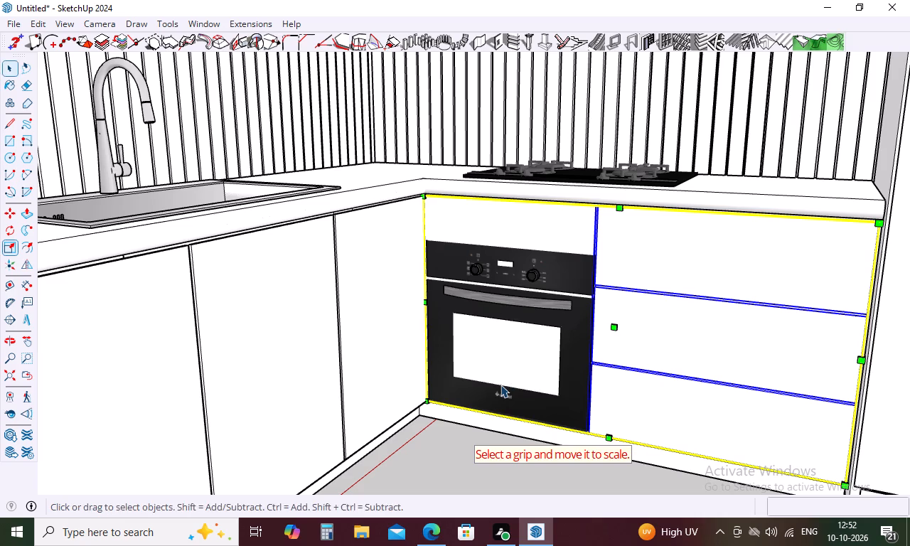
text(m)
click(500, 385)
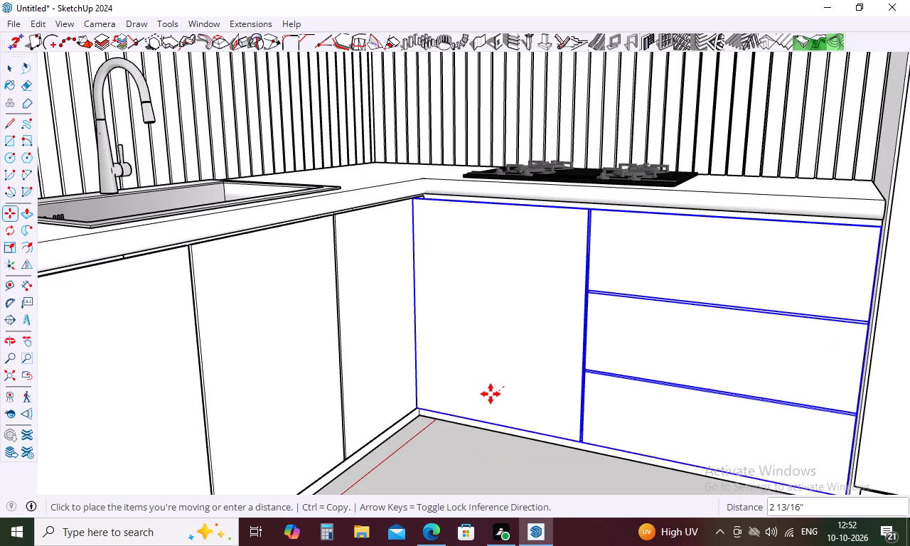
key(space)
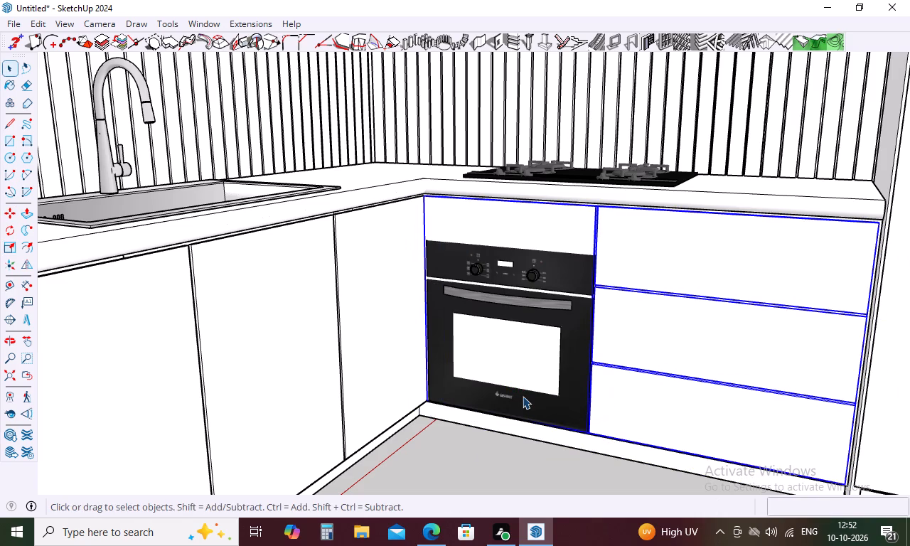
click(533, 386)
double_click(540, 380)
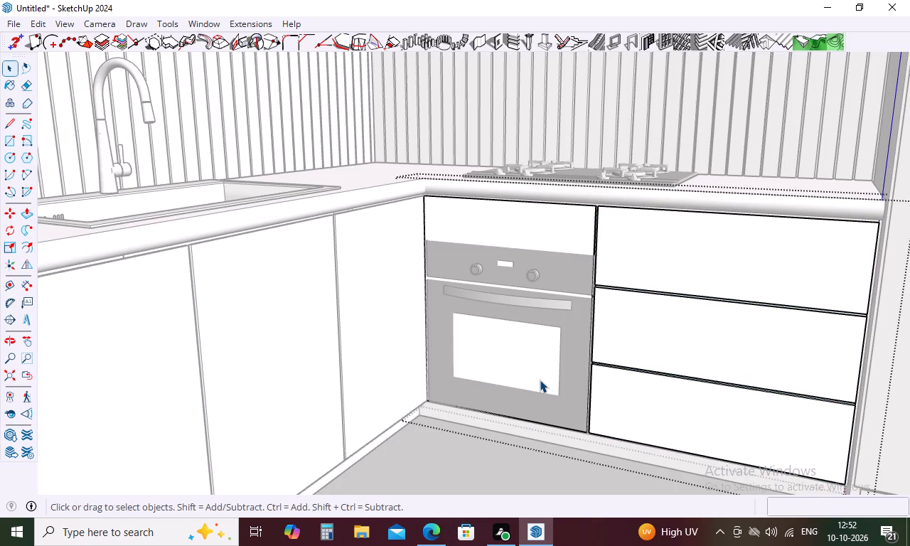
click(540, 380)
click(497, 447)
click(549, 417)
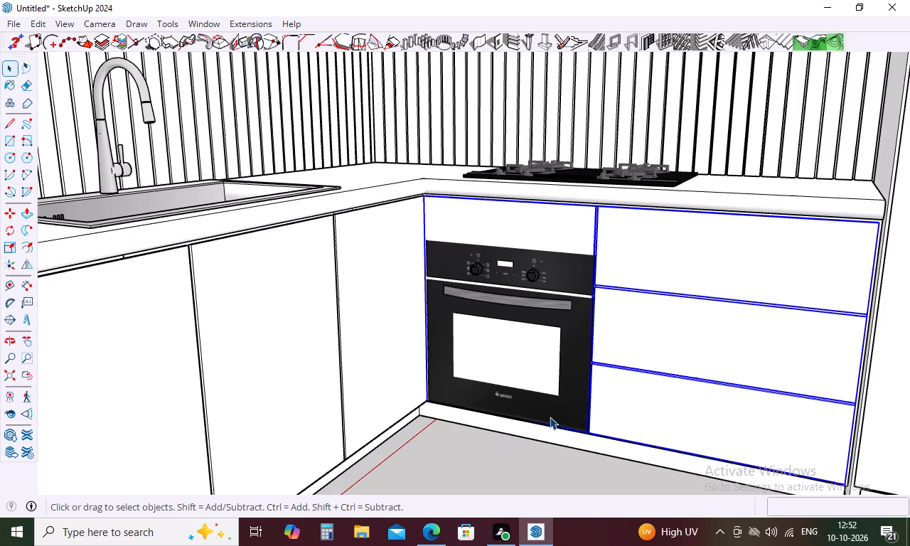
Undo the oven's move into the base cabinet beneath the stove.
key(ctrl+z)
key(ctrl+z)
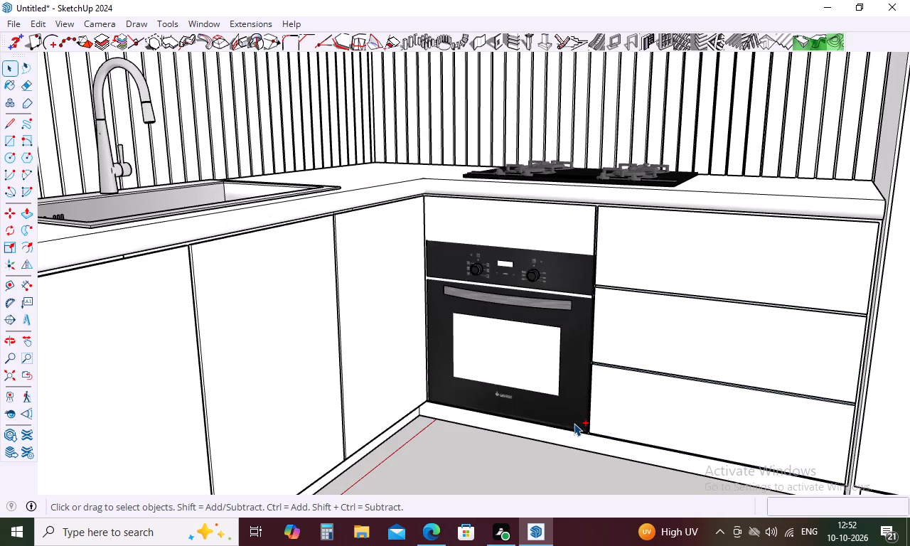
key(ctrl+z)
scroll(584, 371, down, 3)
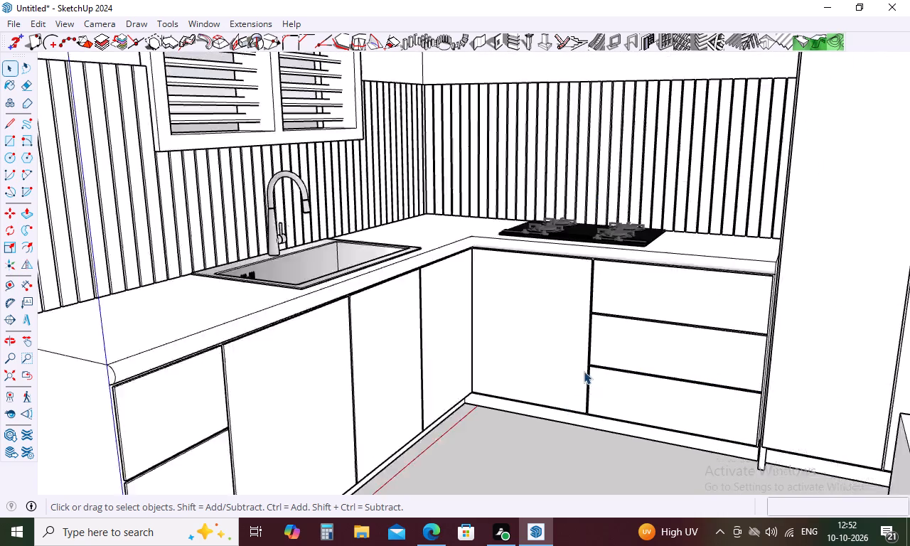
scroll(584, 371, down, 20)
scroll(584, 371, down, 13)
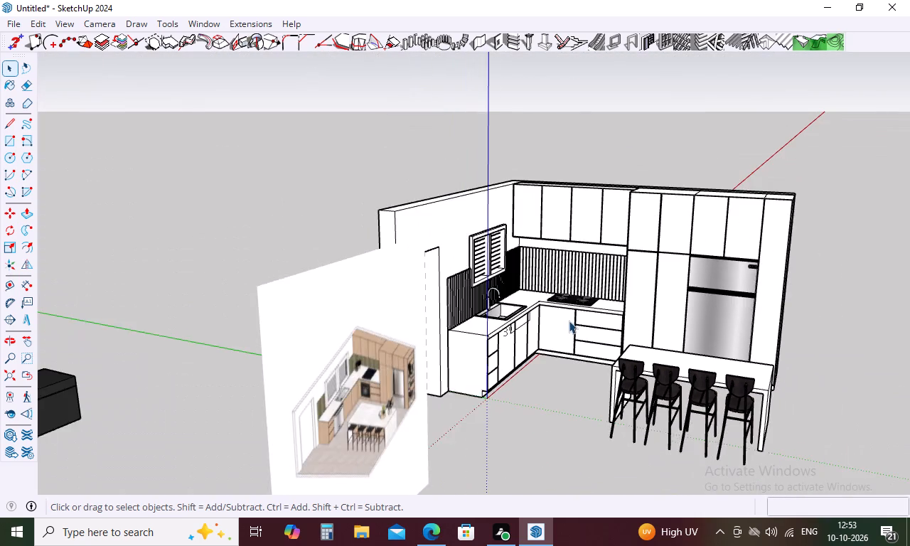
Move the oven about 21' from the open ground to the kitchen floor in front of the base cabinets.
scroll(569, 321, down, 1)
scroll(112, 382, up, 17)
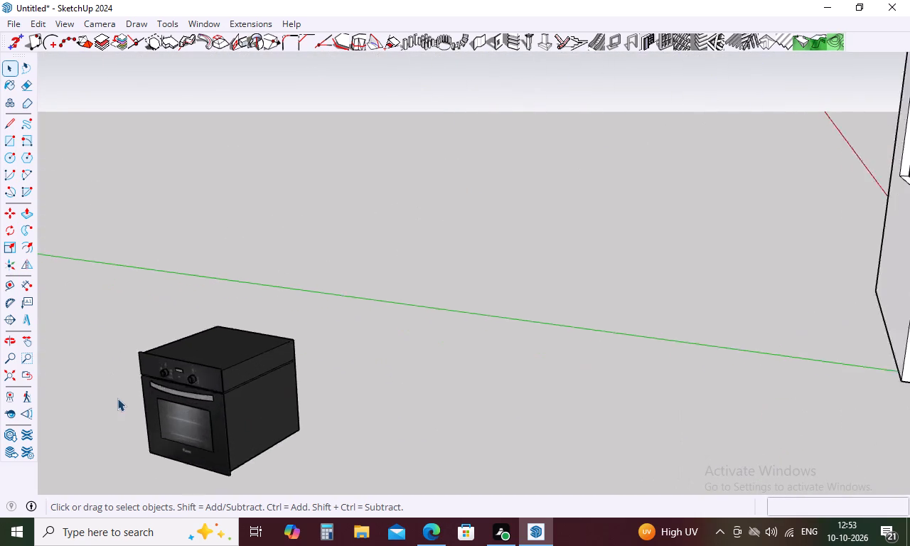
scroll(117, 398, up, 2)
key(m)
scroll(141, 402, down, 3)
click(180, 378)
scroll(141, 224, down, 10)
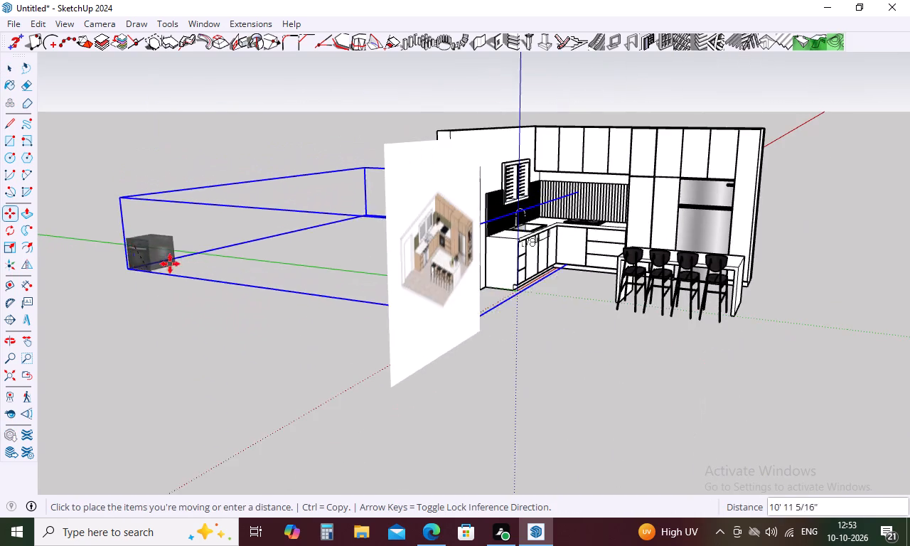
scroll(559, 220, up, 10)
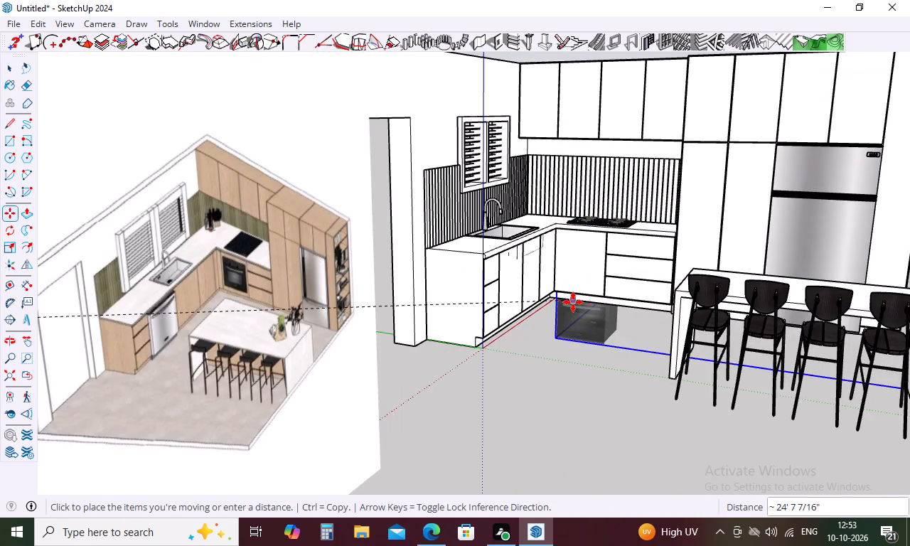
scroll(573, 302, up, 12)
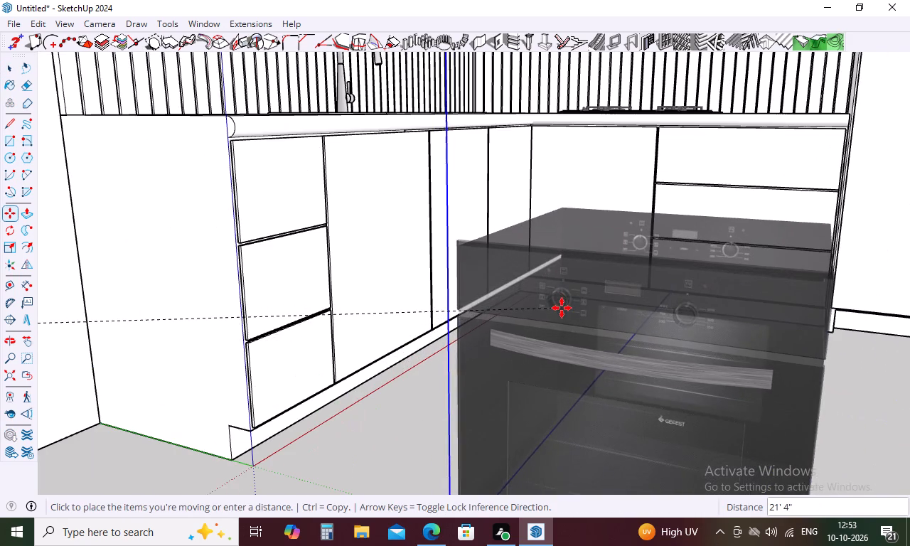
click(582, 319)
scroll(582, 218, down, 5)
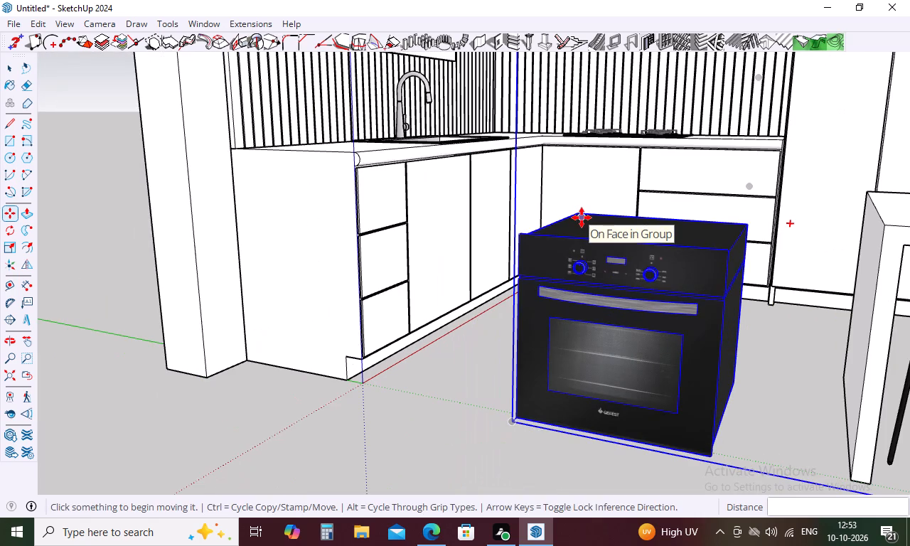
Scale the oven's depth down to about 0.2 of its size, keeping its height at 1.00.
key(space)
text(s)
click(636, 293)
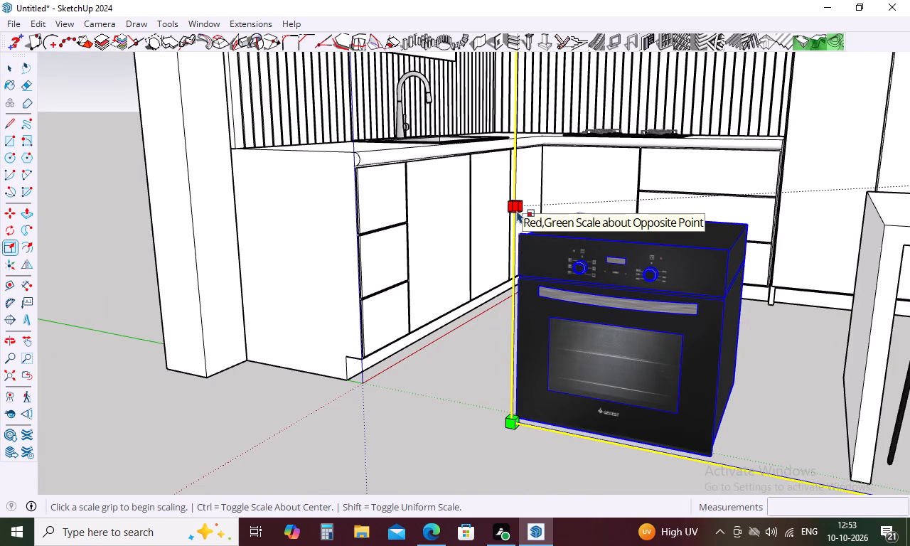
scroll(621, 304, down, 3)
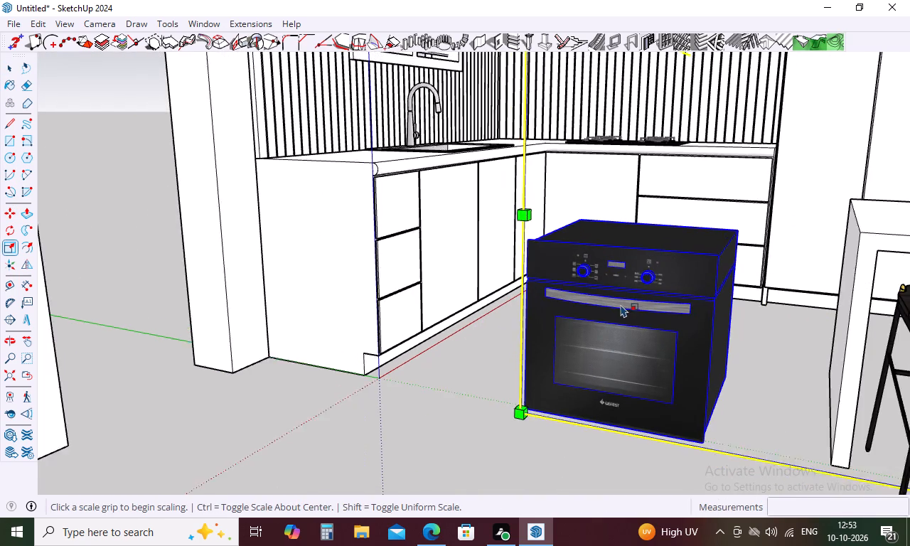
middle_drag(715, 289, 587, 328)
middle_click(584, 328)
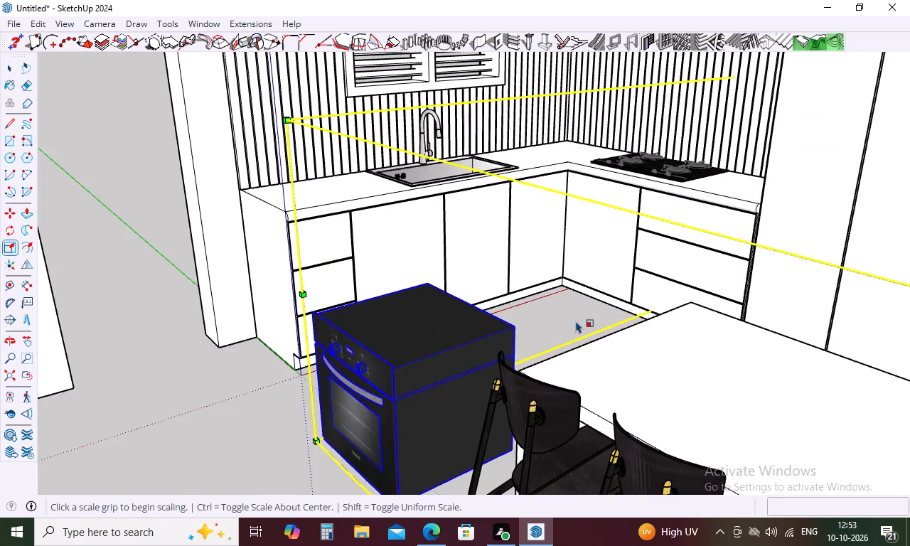
scroll(576, 320, down, 18)
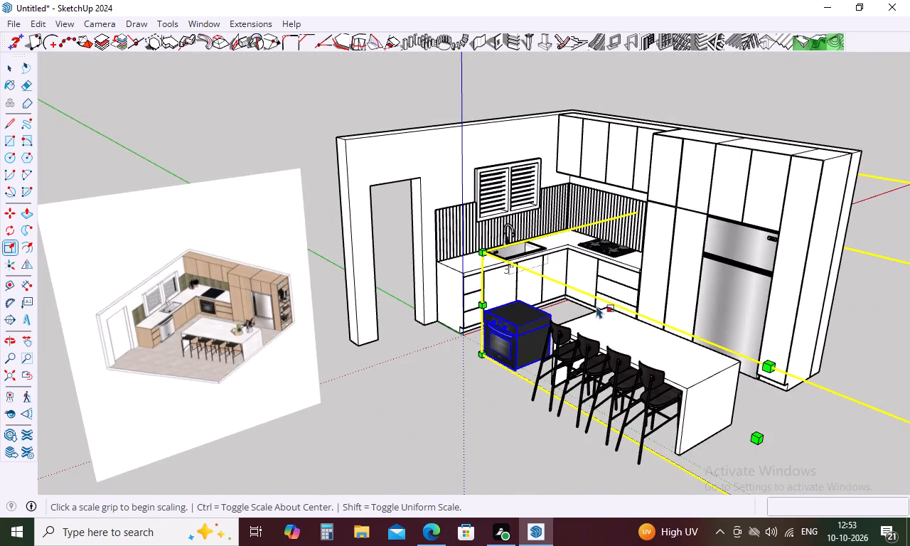
scroll(596, 306, down, 2)
scroll(518, 282, down, 4)
drag(862, 294, 859, 299)
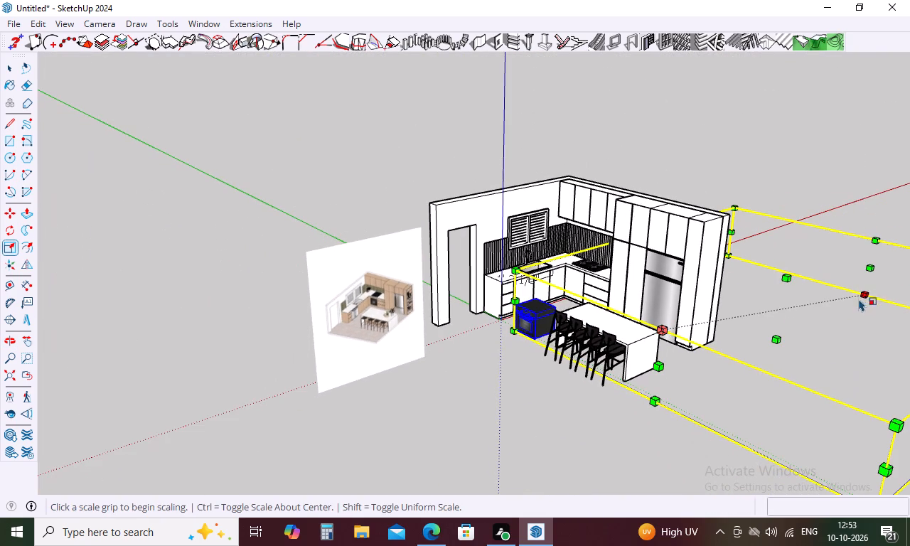
drag(859, 299, 749, 359)
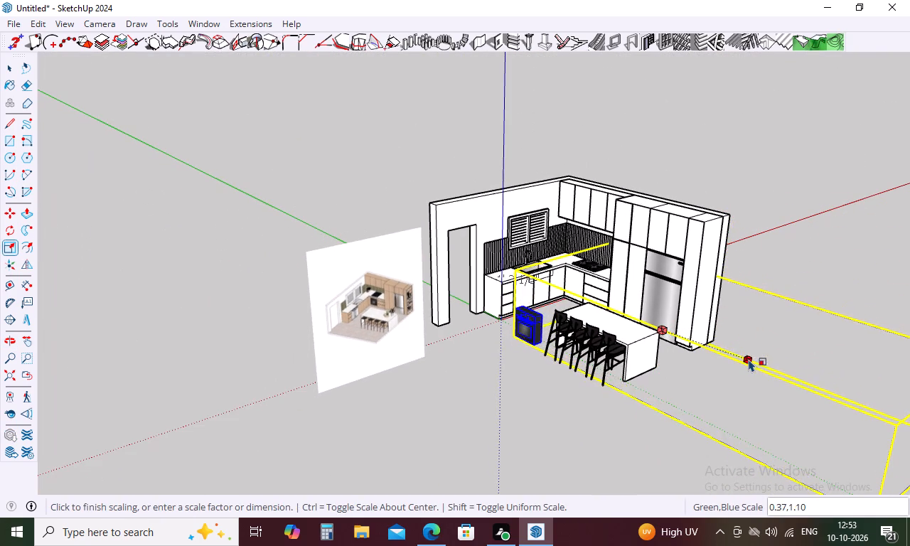
drag(749, 359, 707, 378)
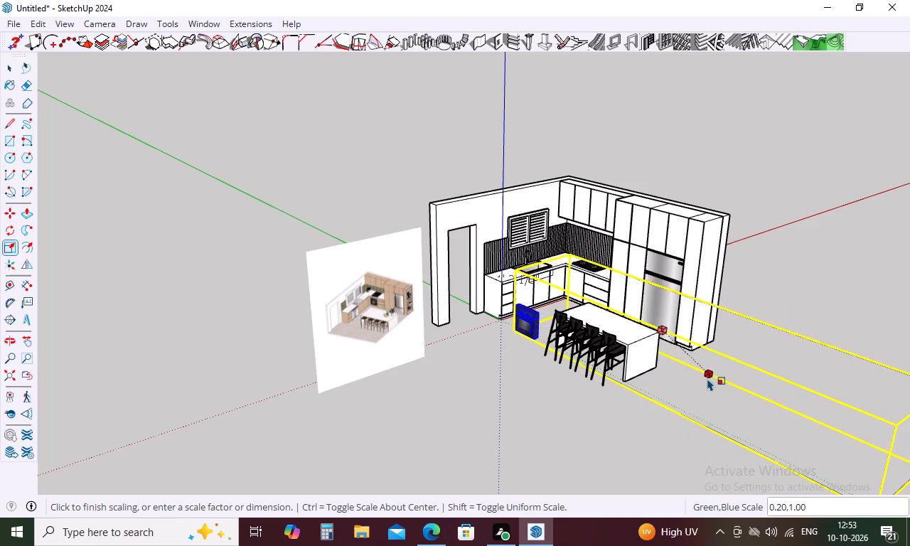
drag(707, 378, 696, 386)
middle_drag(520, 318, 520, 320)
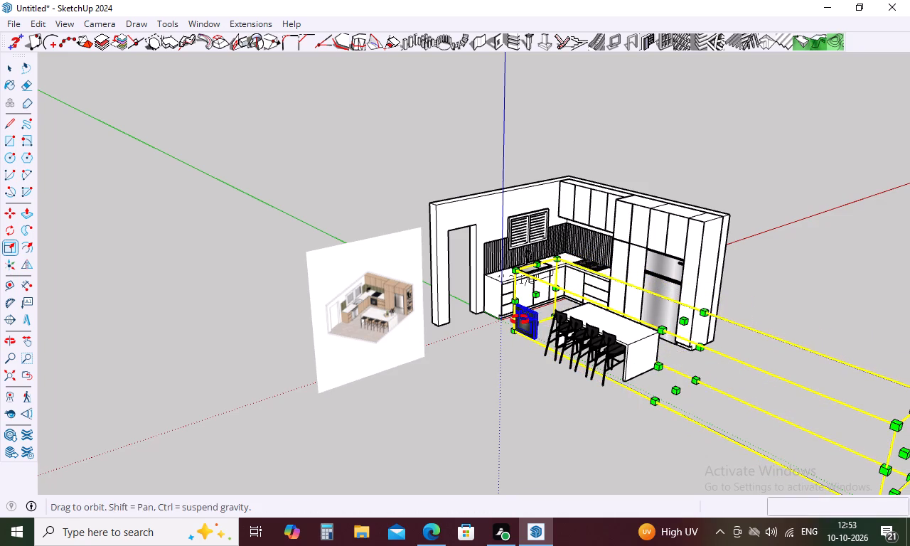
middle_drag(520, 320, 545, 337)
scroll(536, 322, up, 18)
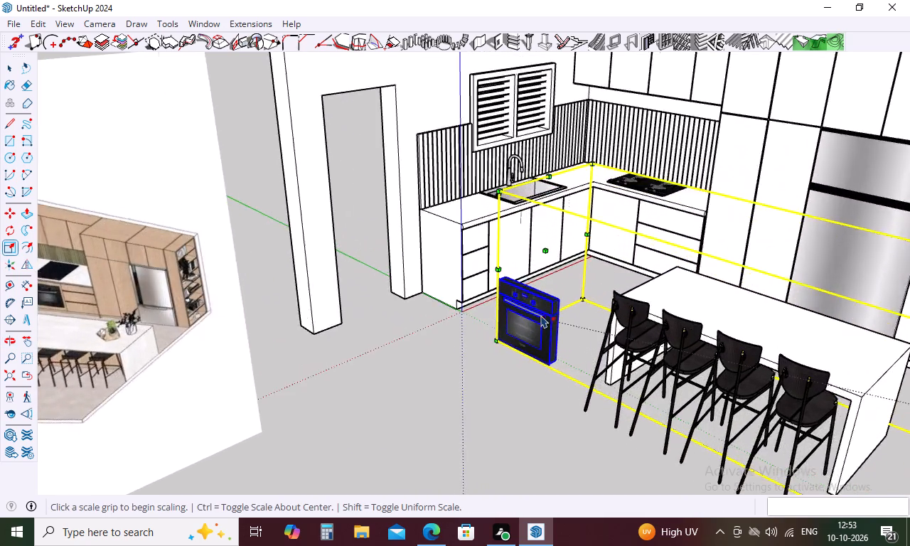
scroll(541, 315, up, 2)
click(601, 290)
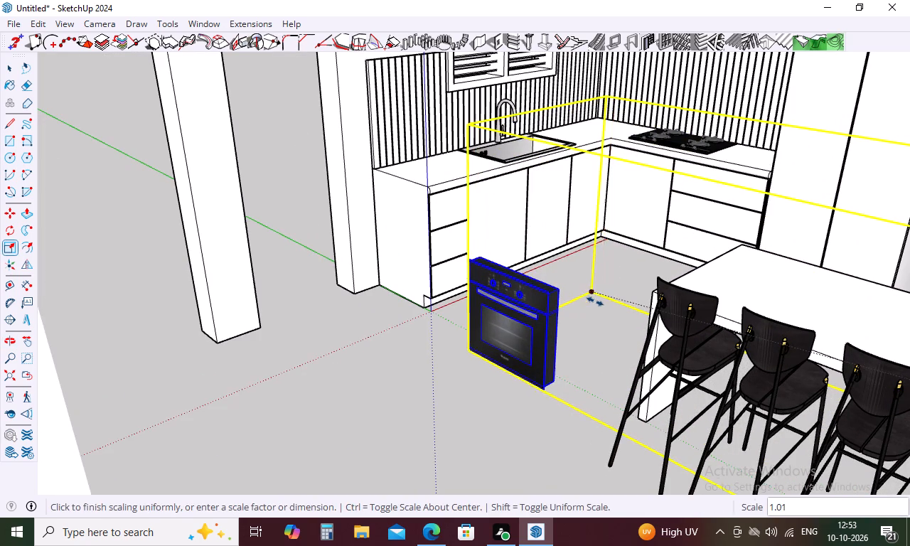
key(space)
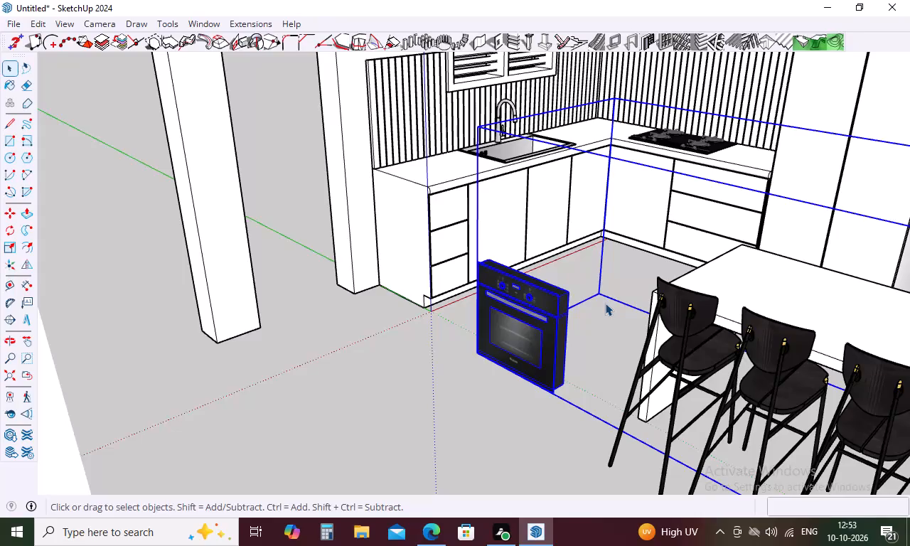
Scale the oven's depth down further so only a thin front slab is left, keeping its height.
key(s)
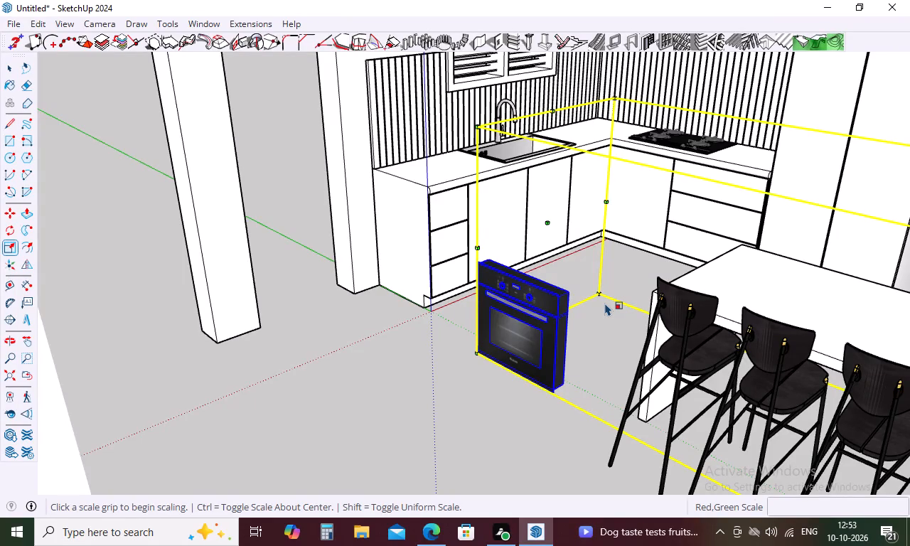
scroll(482, 300, down, 8)
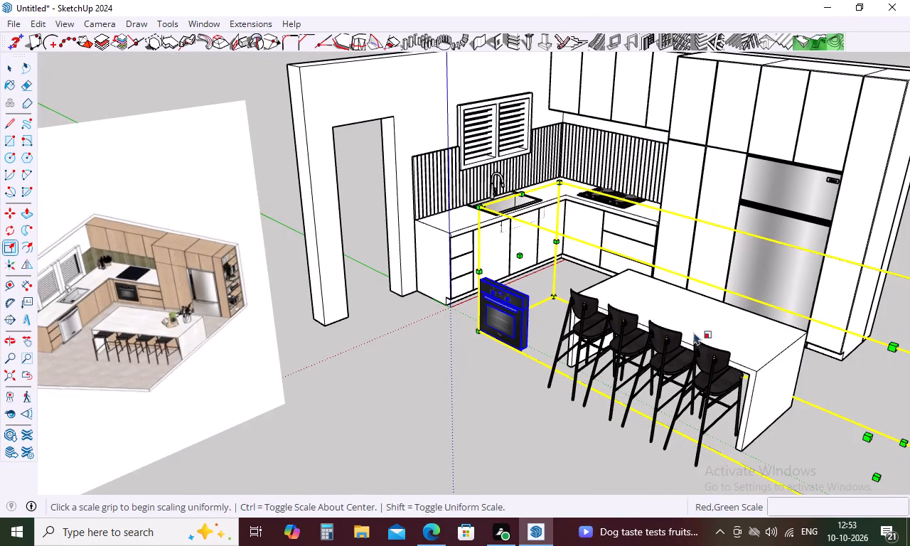
scroll(545, 372, down, 8)
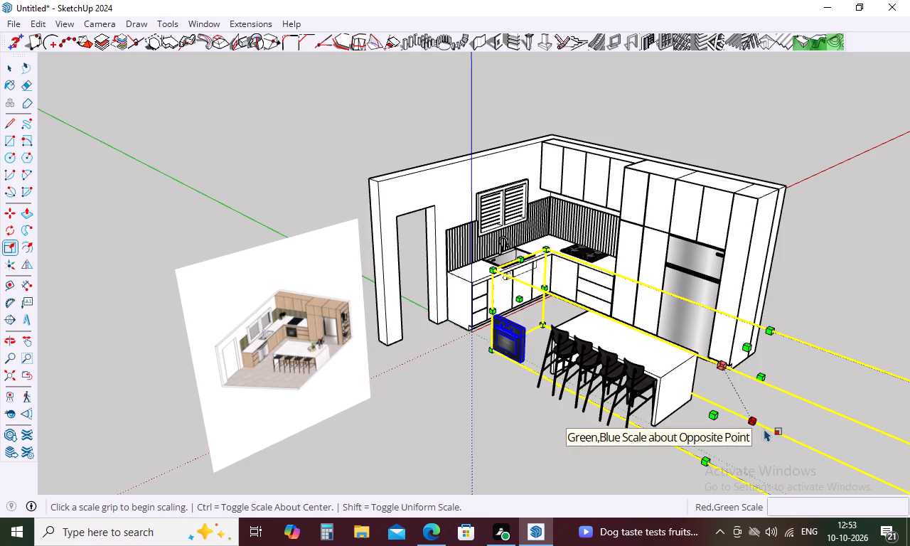
drag(778, 431, 771, 447)
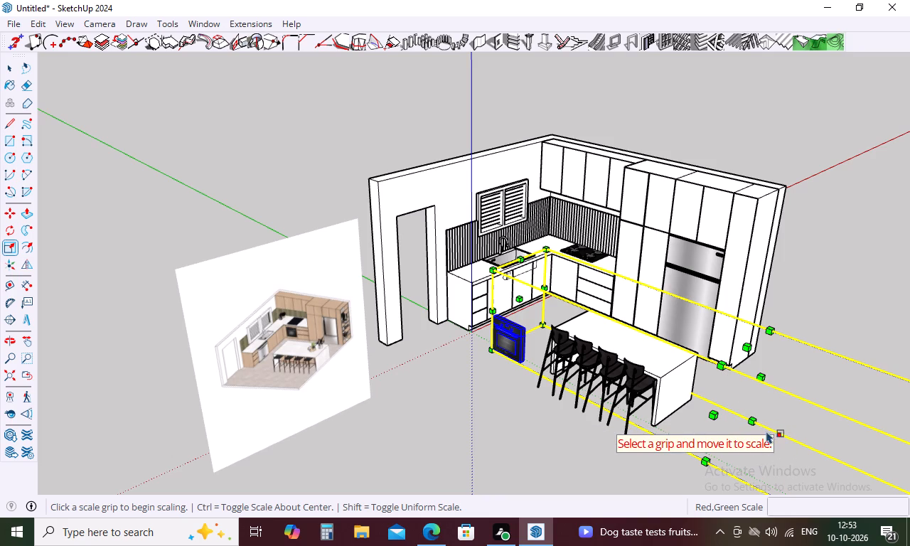
drag(756, 419, 741, 440)
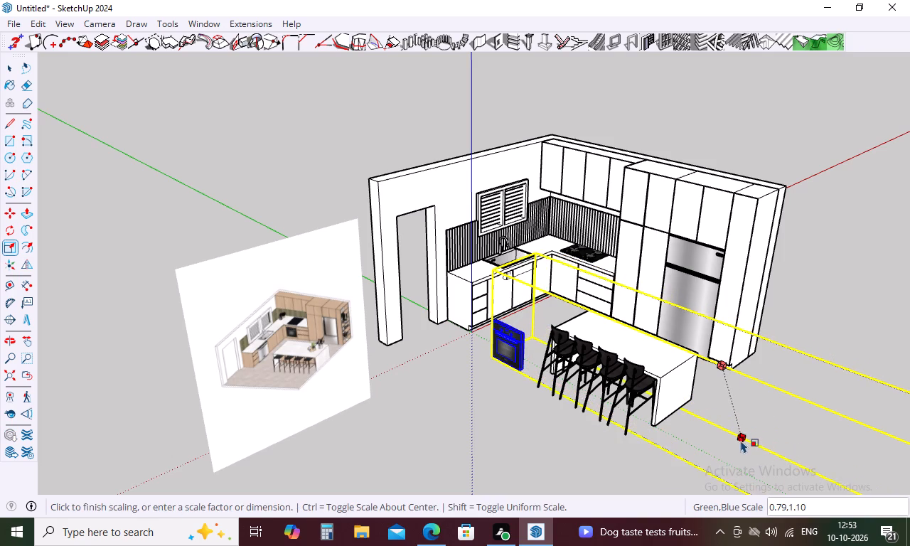
drag(741, 440, 734, 444)
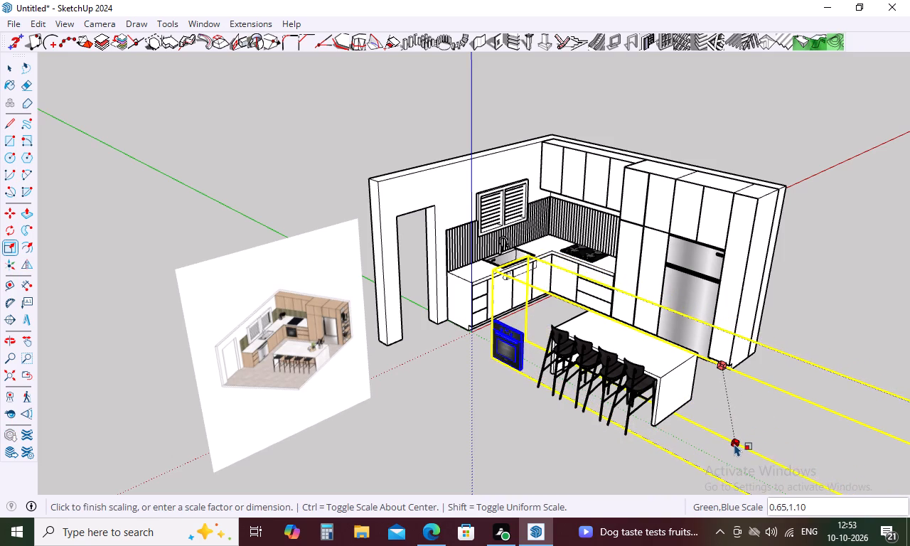
drag(734, 444, 720, 454)
click(720, 454)
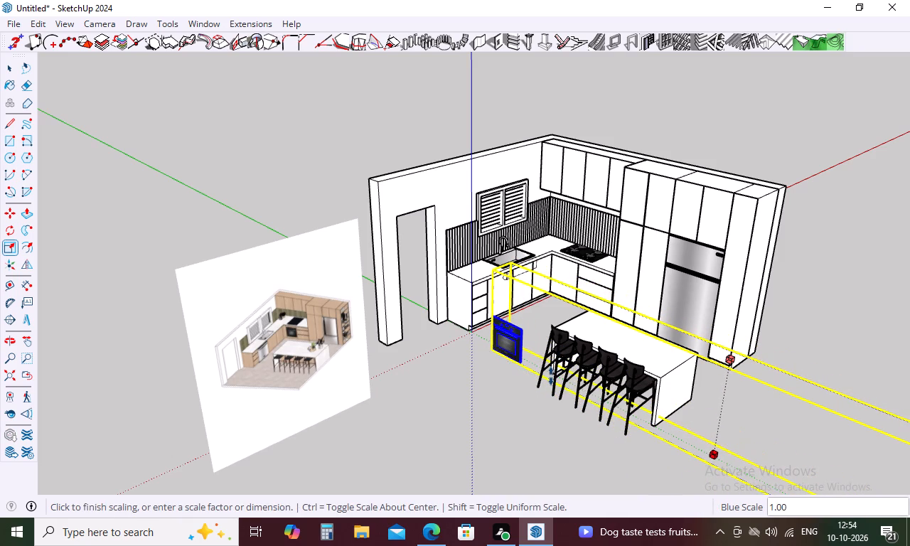
click(551, 376)
middle_drag(478, 419, 608, 439)
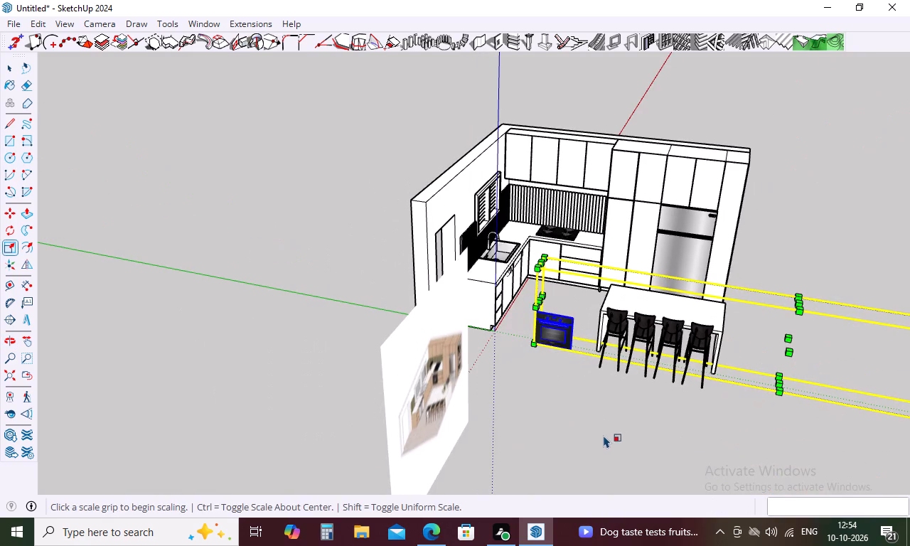
key(space)
click(581, 377)
Move the thinned oven by its bottom front corner about 7' 9" to the cabinet door's bottom corner beneath the stove, beside the drawers.
middle_drag(589, 377, 594, 321)
scroll(584, 315, up, 20)
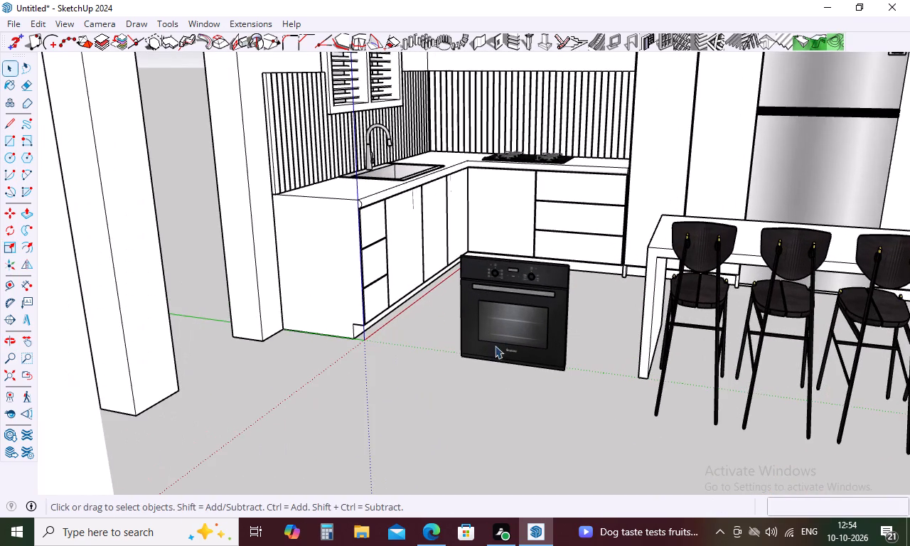
key(m)
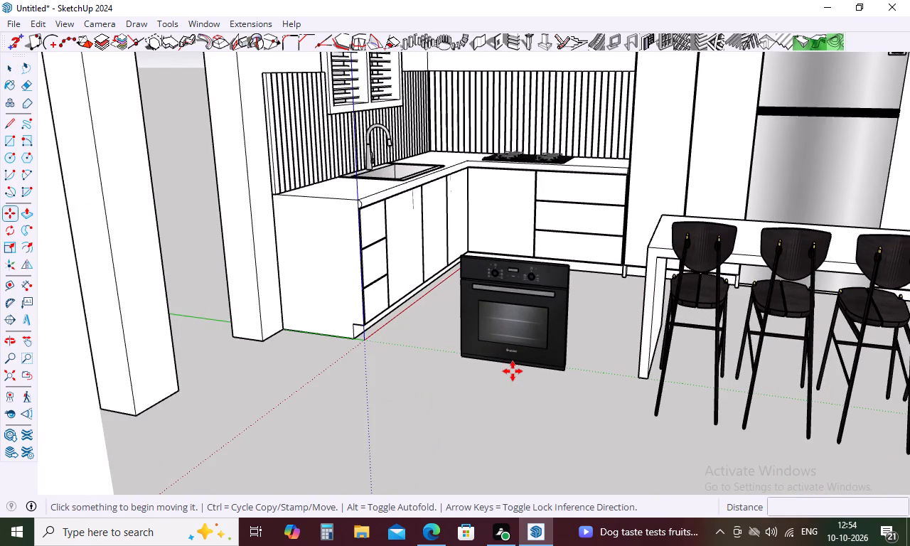
click(564, 371)
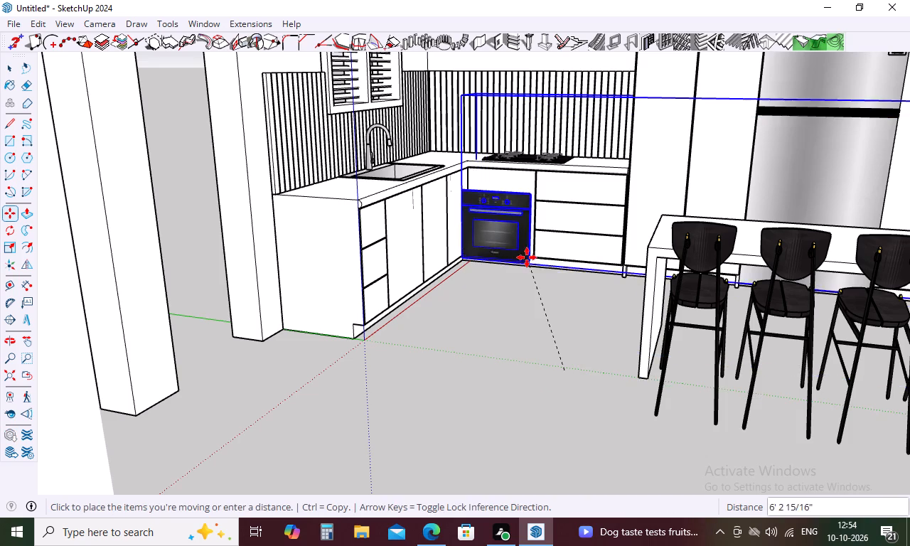
scroll(527, 257, up, 4)
middle_drag(528, 264, 562, 355)
scroll(532, 215, up, 6)
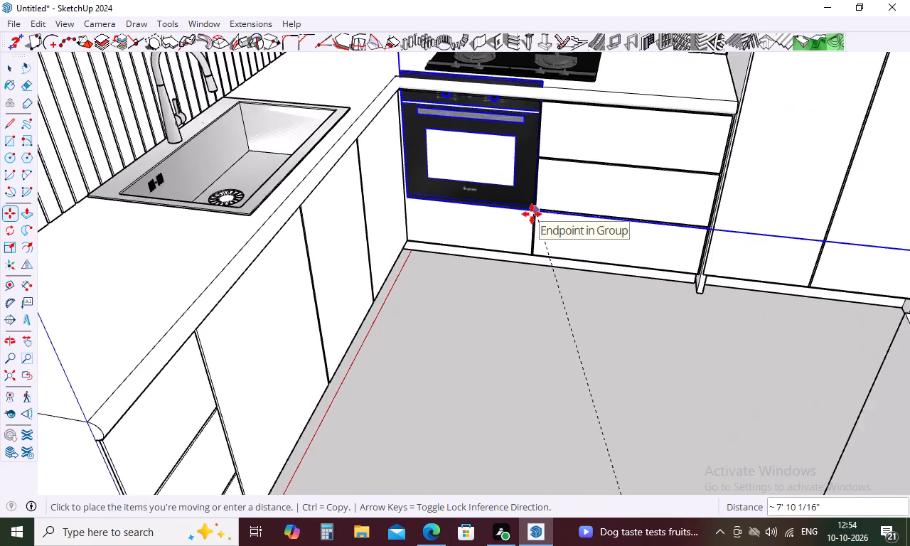
scroll(532, 214, up, 3)
scroll(531, 280, up, 10)
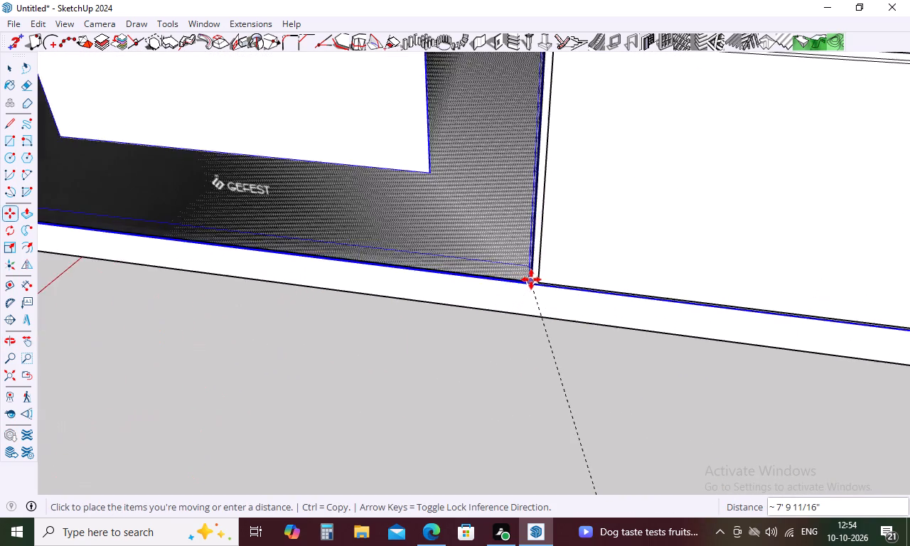
scroll(531, 279, up, 4)
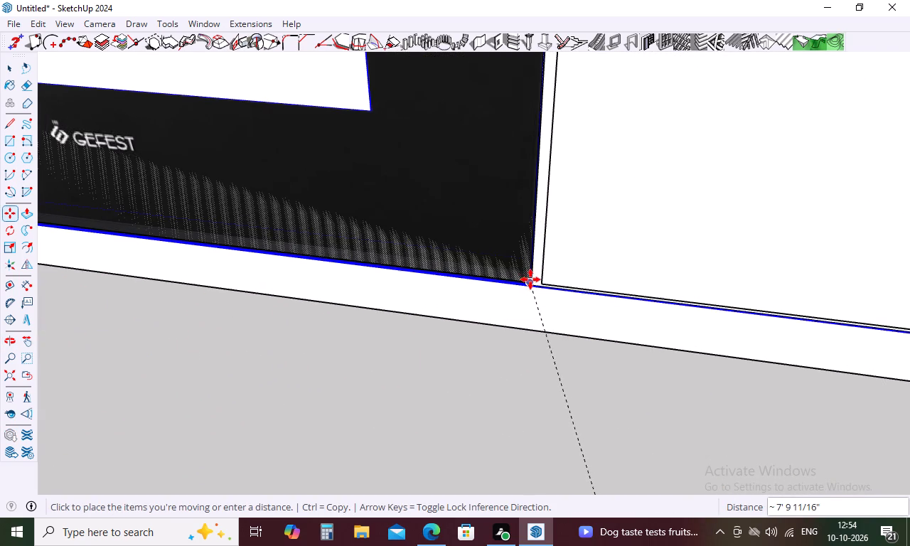
click(528, 289)
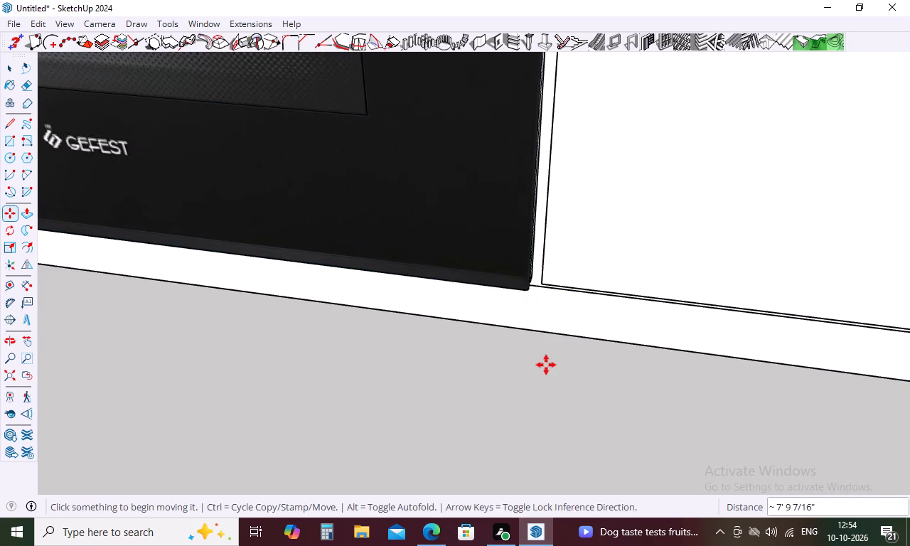
Scale the oven's height up to about 1.26 and its depth to about 1.34, filling the cabinet front up to the countertop.
middle_drag(546, 365, 598, 360)
scroll(601, 355, down, 10)
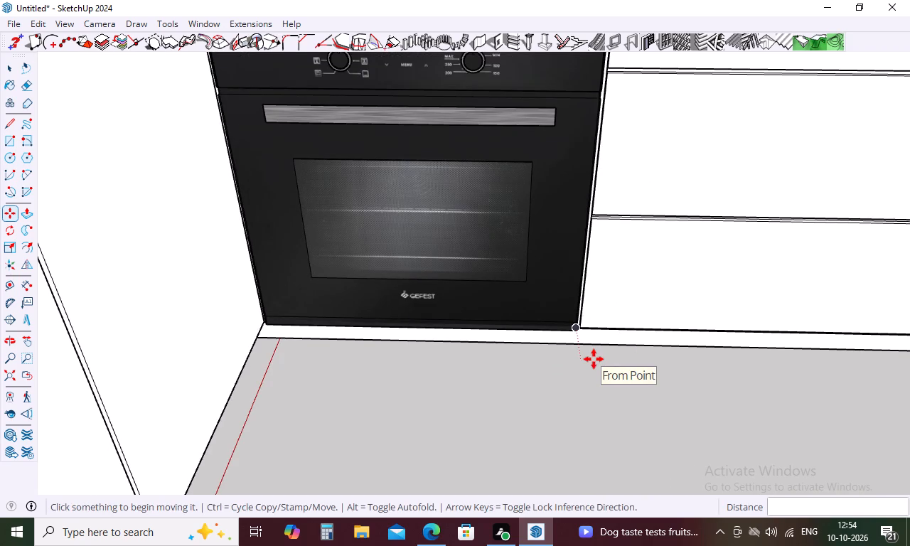
scroll(594, 359, down, 4)
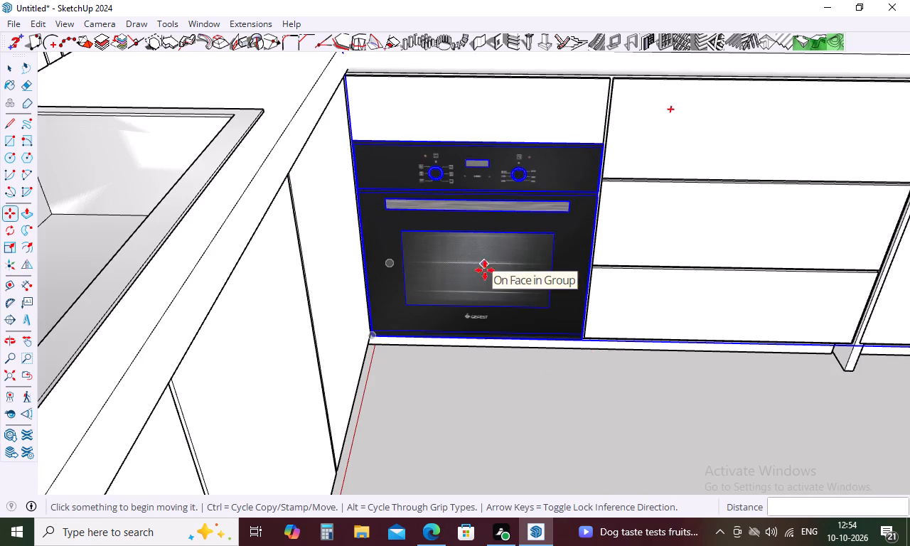
key(space)
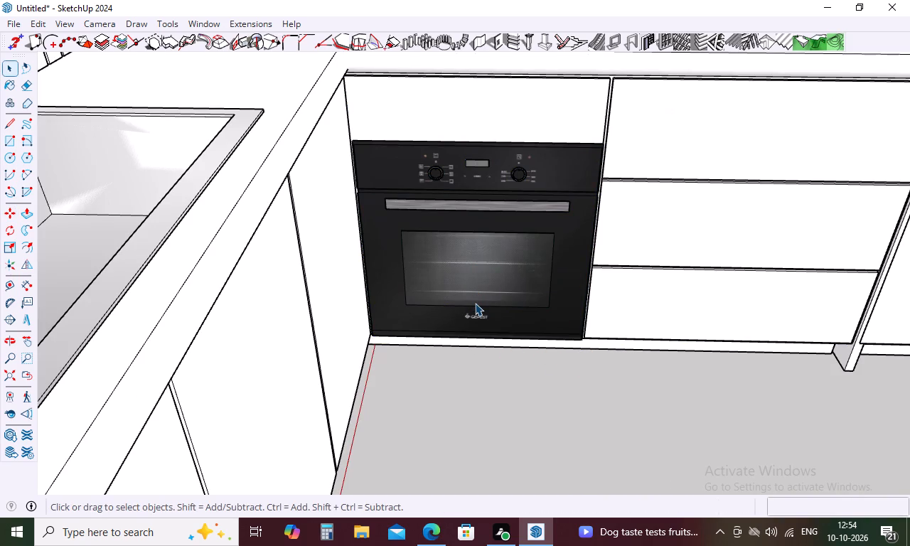
click(475, 299)
key(s)
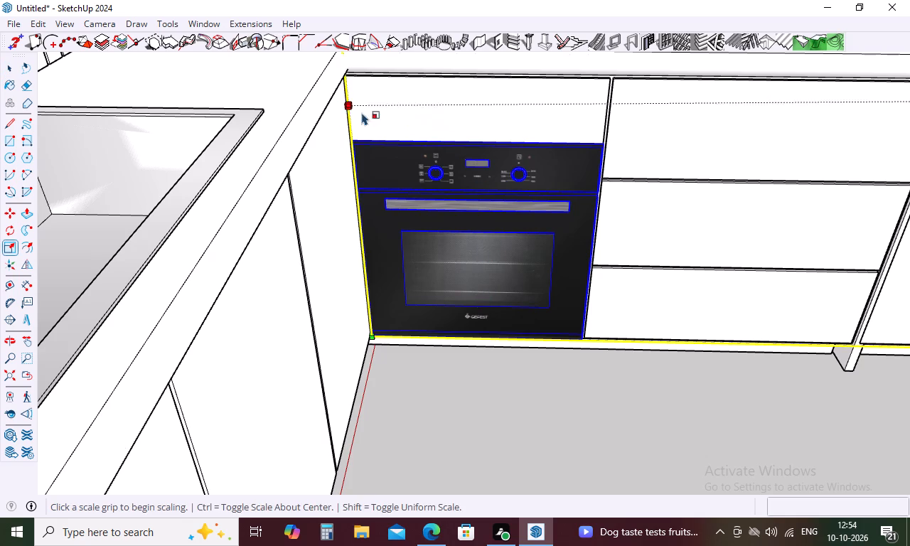
scroll(424, 341, down, 9)
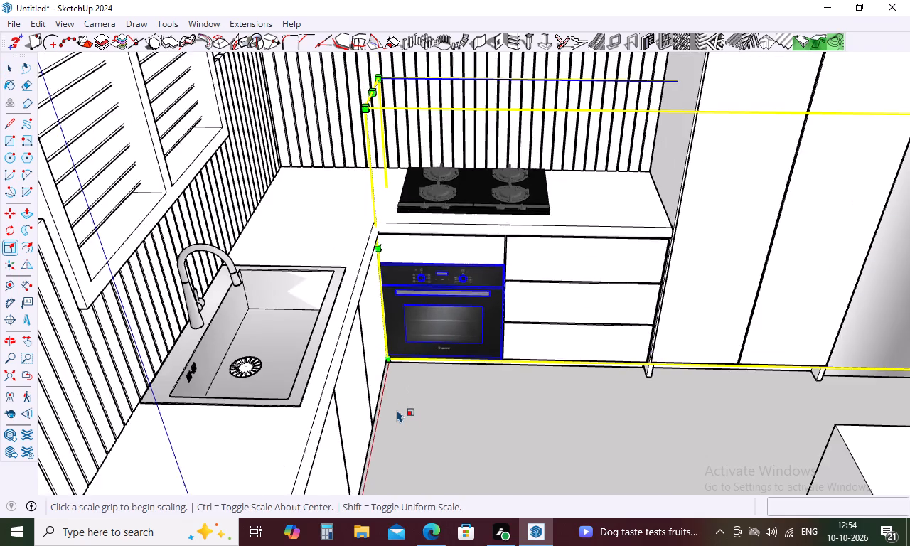
scroll(397, 409, down, 3)
scroll(383, 306, down, 4)
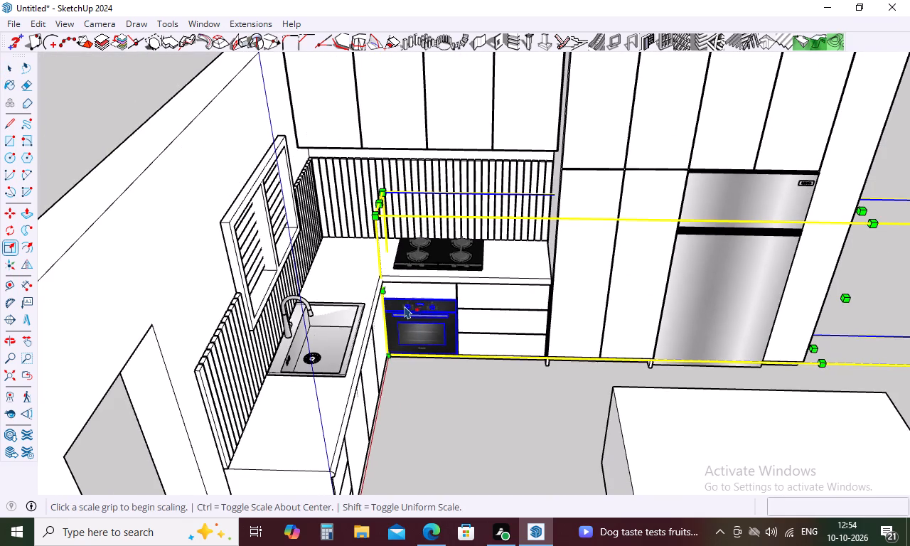
click(872, 222)
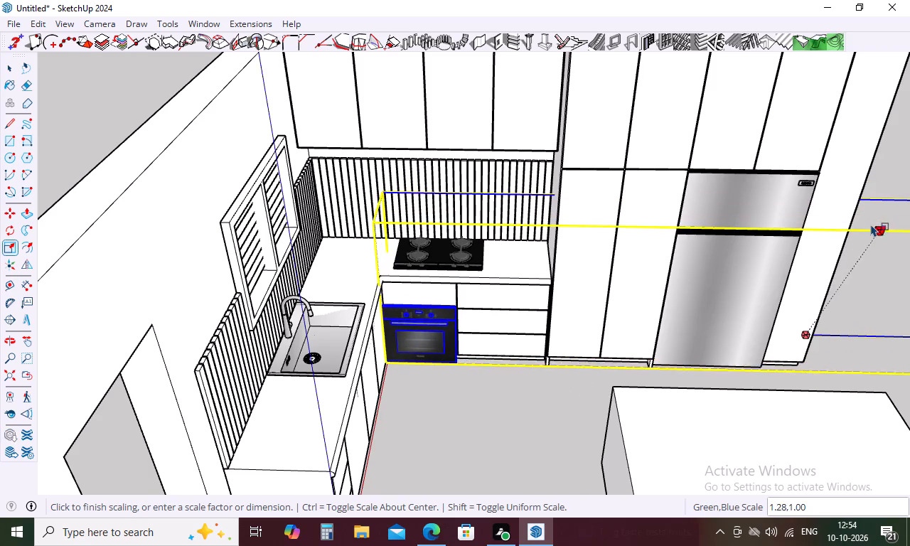
middle_drag(813, 242, 788, 151)
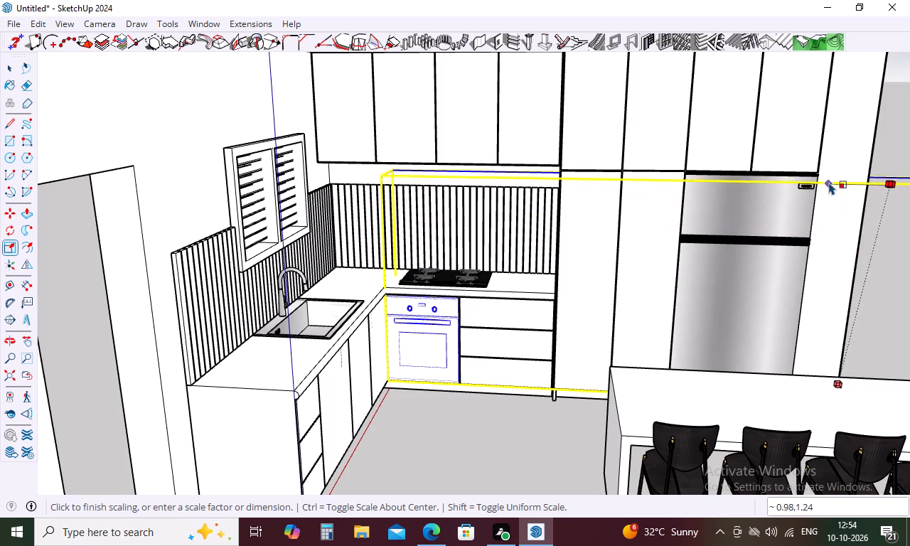
scroll(594, 208, down, 12)
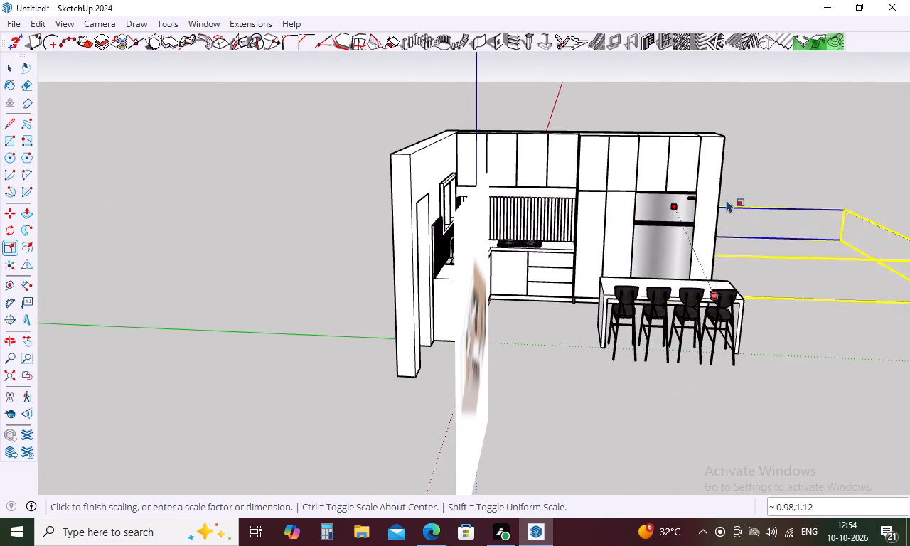
middle_drag(732, 171, 734, 198)
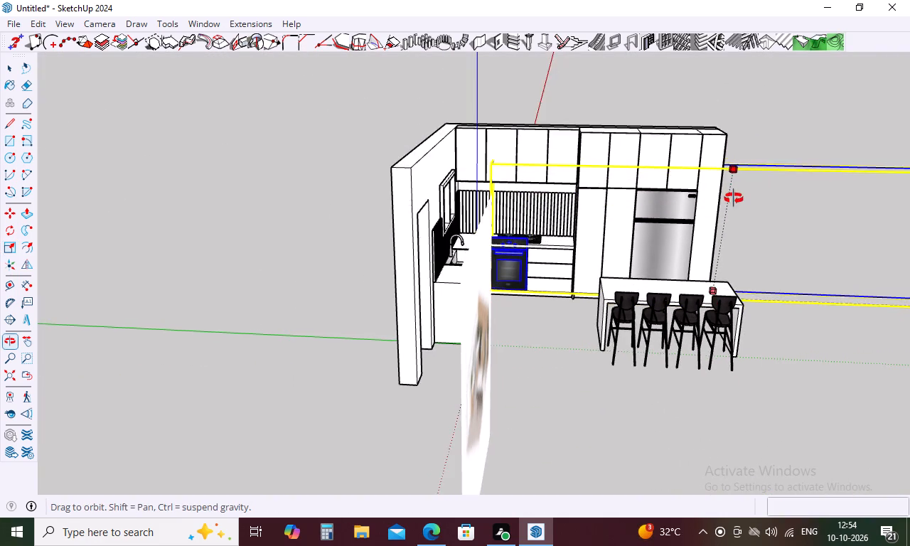
middle_drag(734, 198, 734, 286)
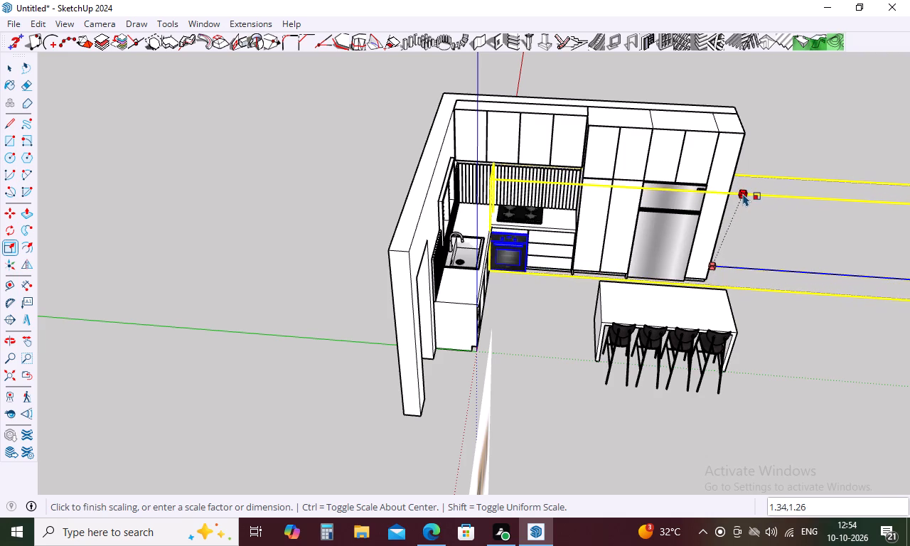
click(743, 189)
middle_drag(581, 322, 569, 262)
scroll(523, 265, up, 18)
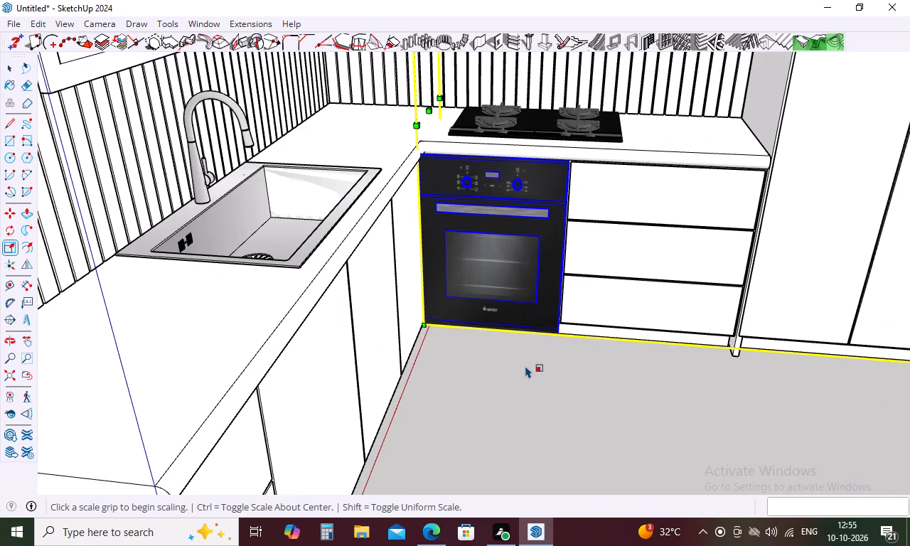
key(space)
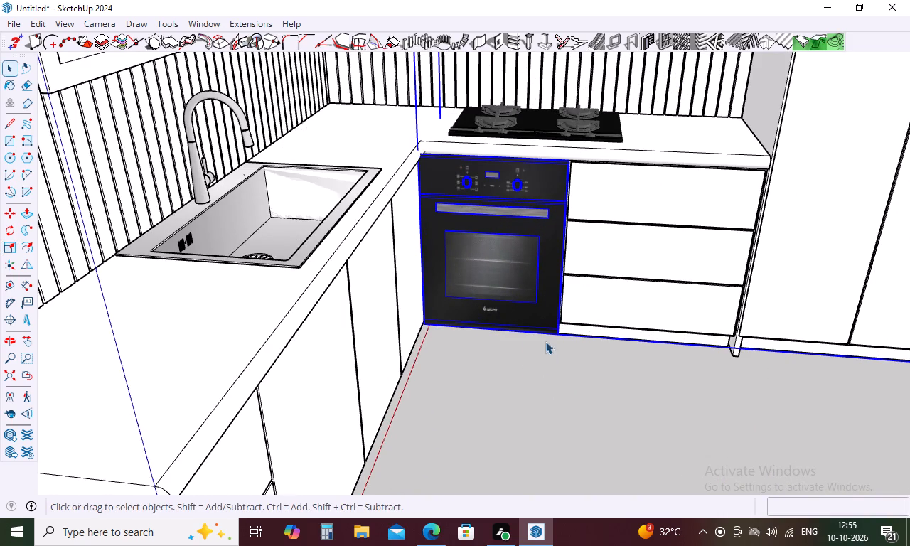
scroll(406, 246, down, 9)
click(439, 232)
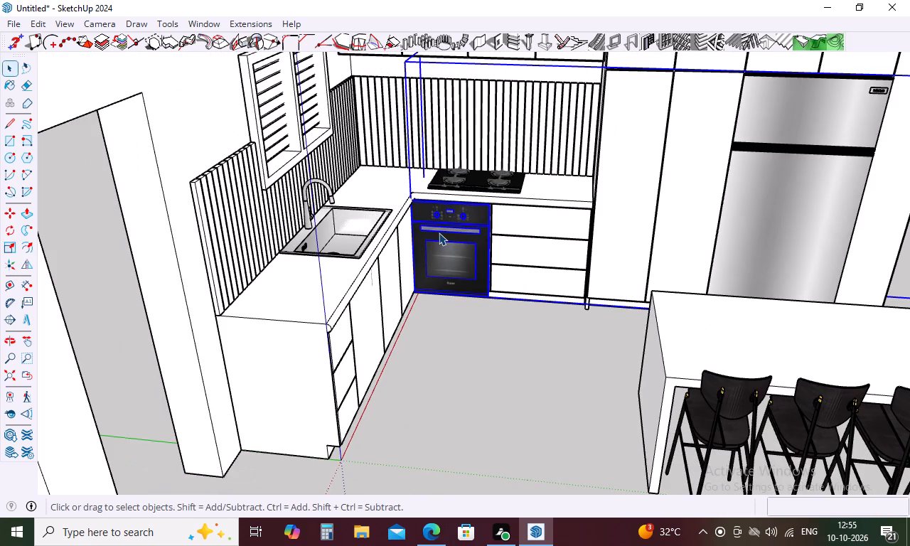
click(469, 355)
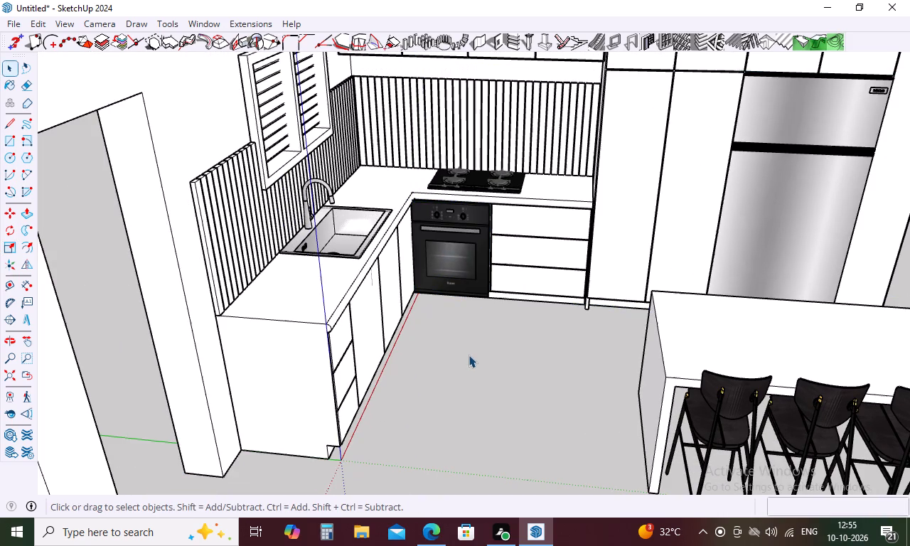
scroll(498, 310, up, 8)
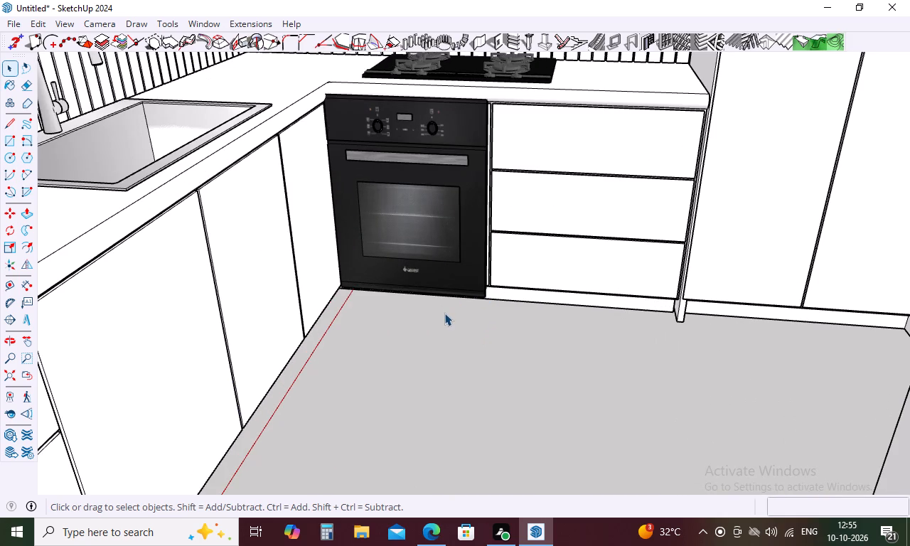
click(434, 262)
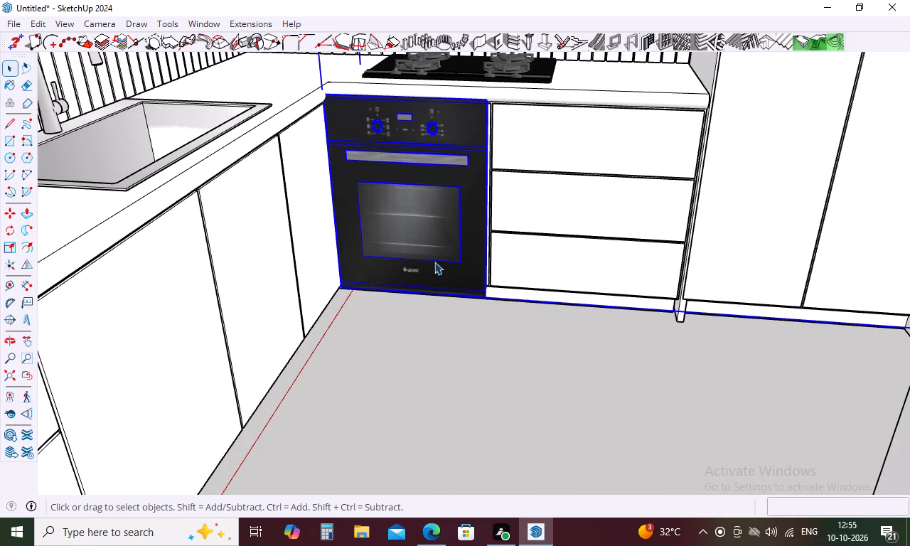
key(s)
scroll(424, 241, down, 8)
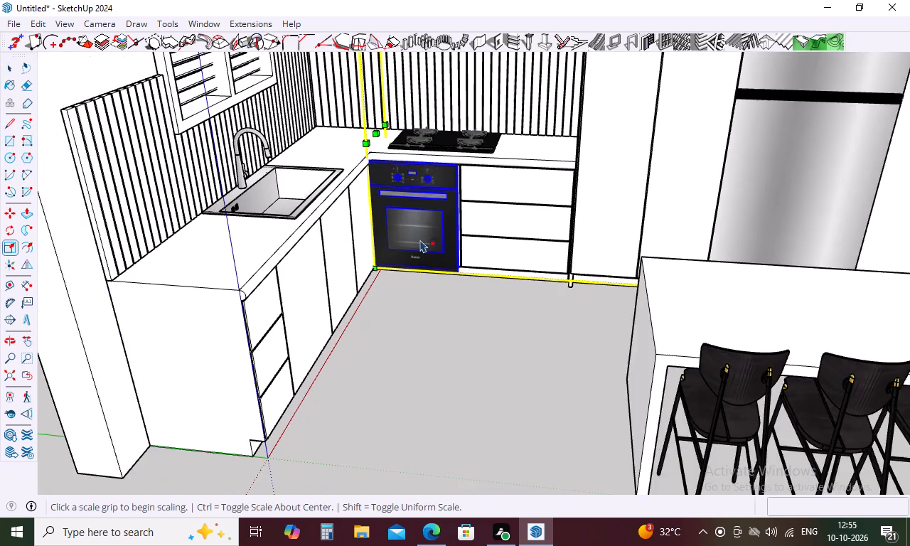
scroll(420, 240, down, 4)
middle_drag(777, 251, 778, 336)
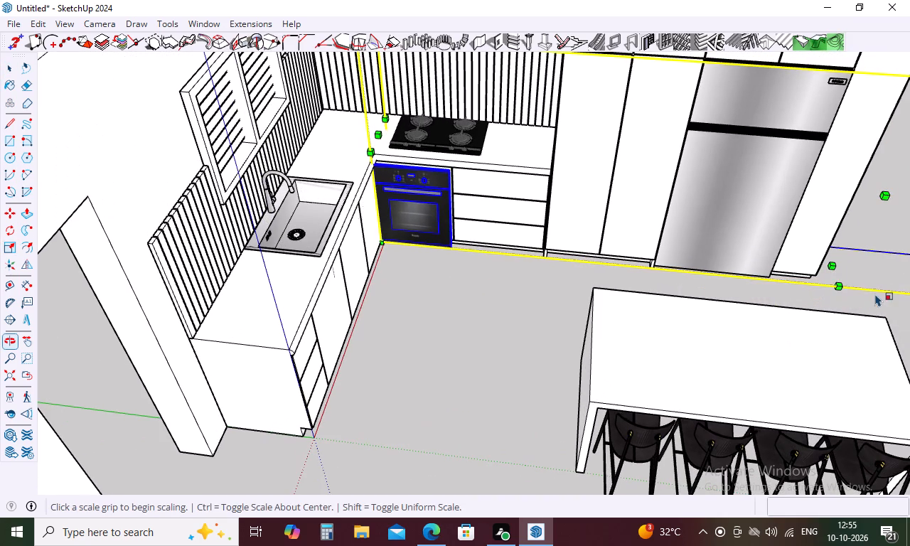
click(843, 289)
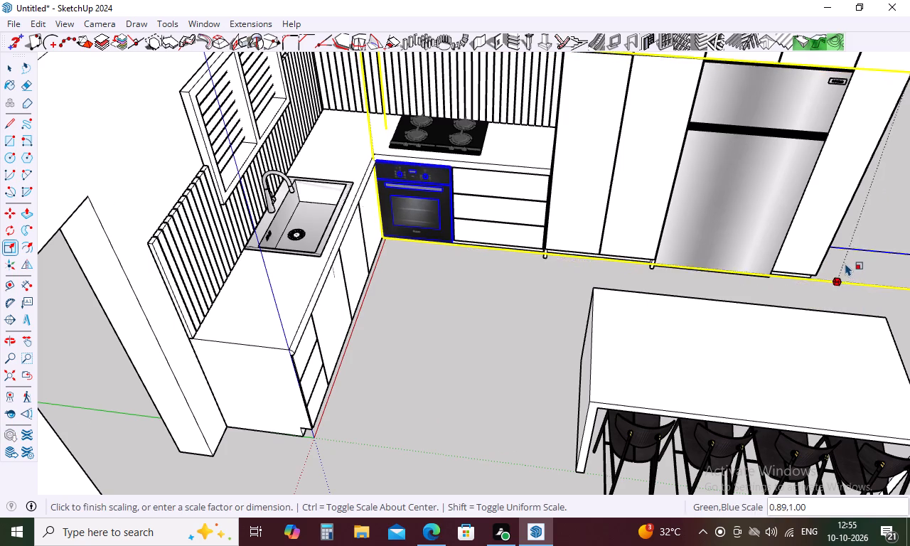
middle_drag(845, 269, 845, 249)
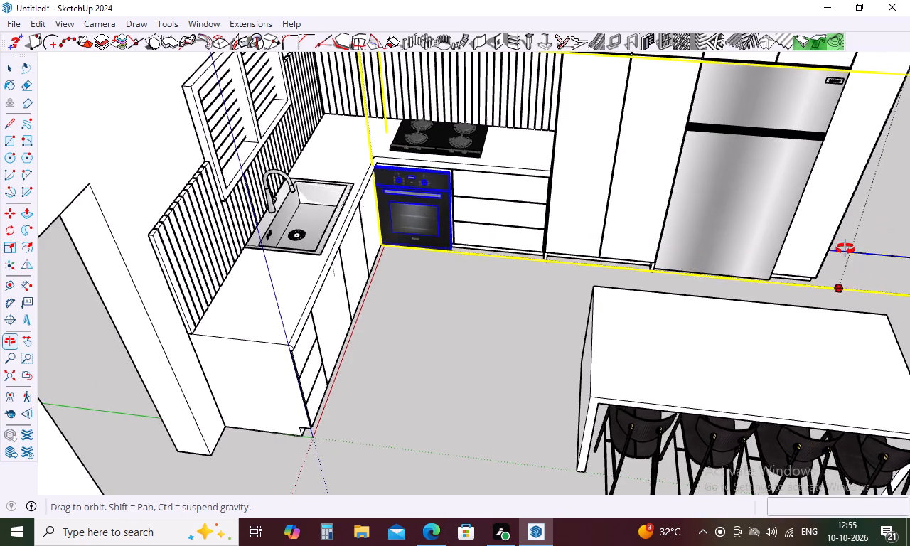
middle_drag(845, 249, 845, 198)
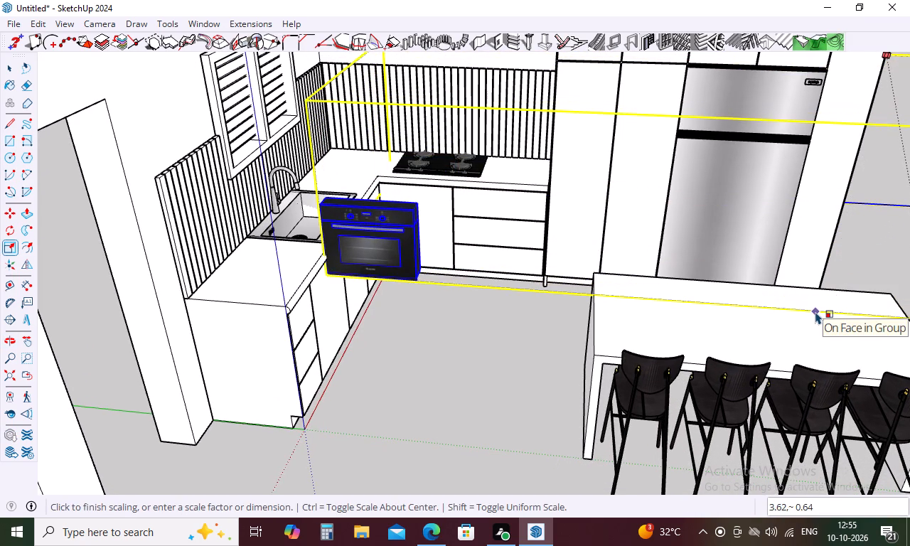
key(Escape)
Move the oven about 14' 10" out of the base cabinet to the open ground in front of the bar stools.
key(m)
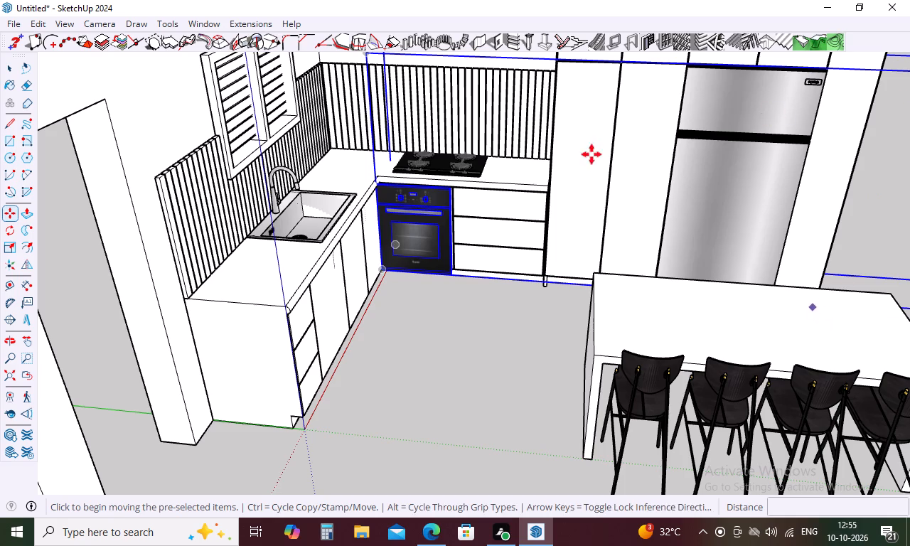
drag(429, 246, 429, 254)
scroll(455, 219, down, 10)
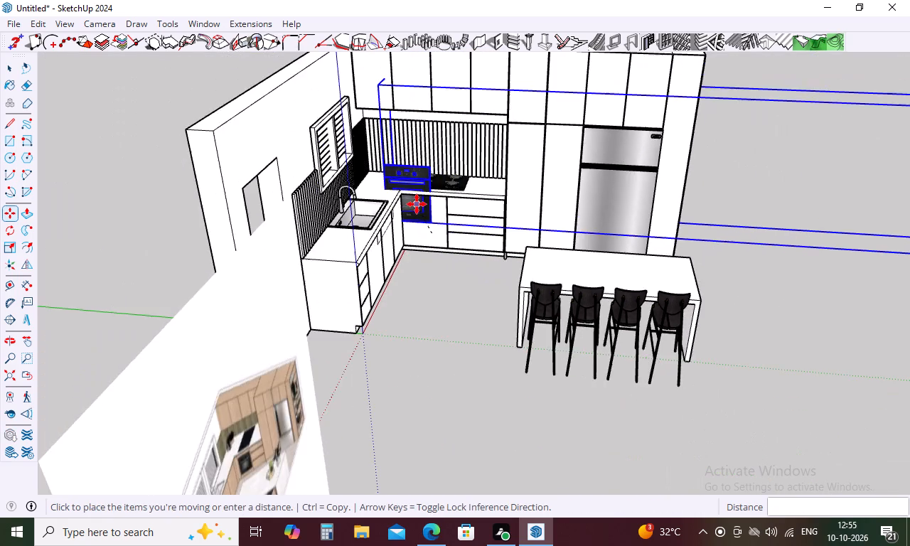
scroll(417, 204, down, 11)
click(542, 350)
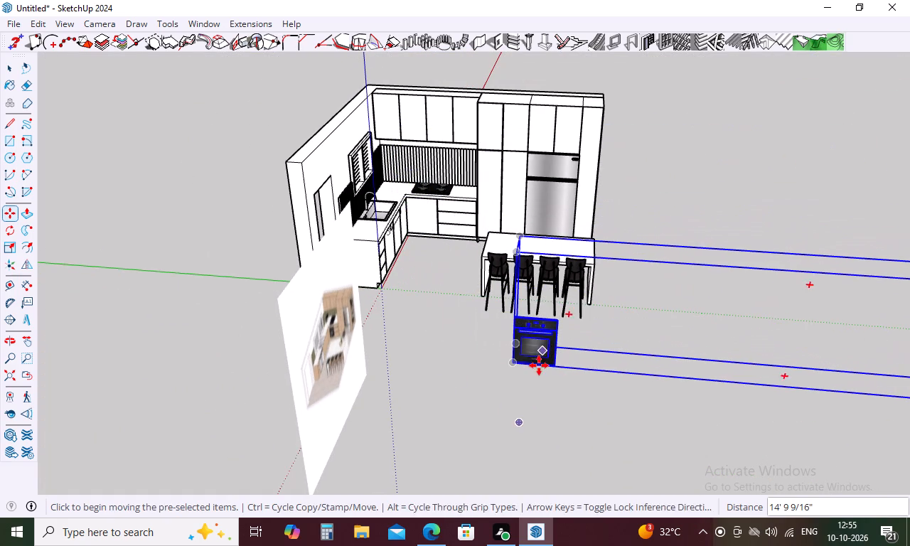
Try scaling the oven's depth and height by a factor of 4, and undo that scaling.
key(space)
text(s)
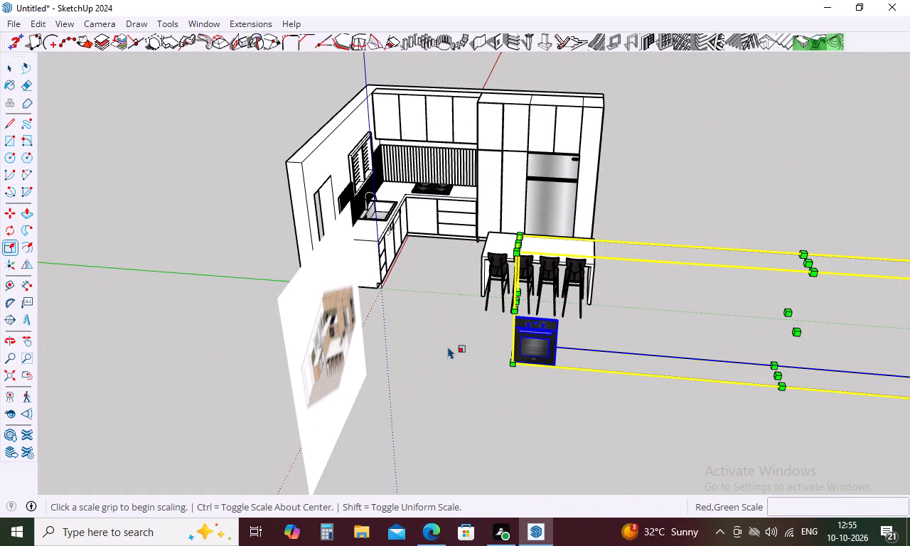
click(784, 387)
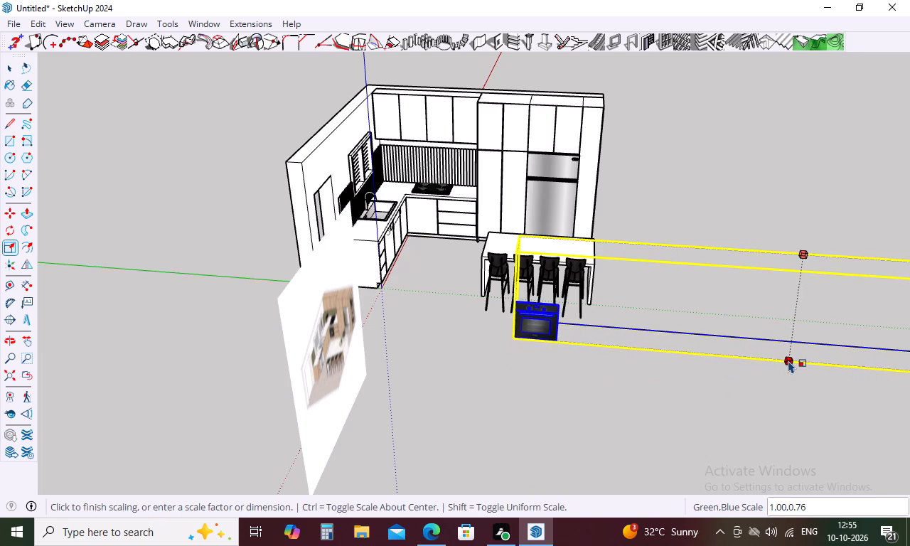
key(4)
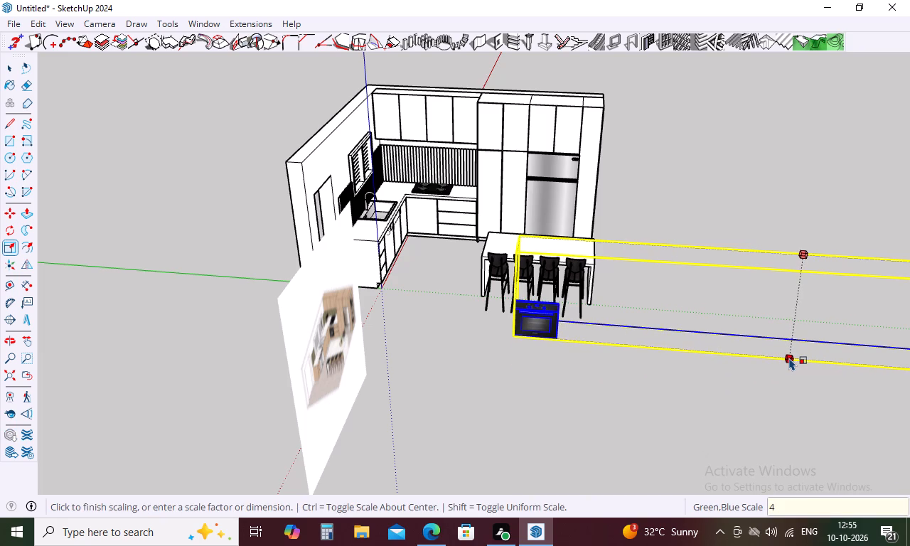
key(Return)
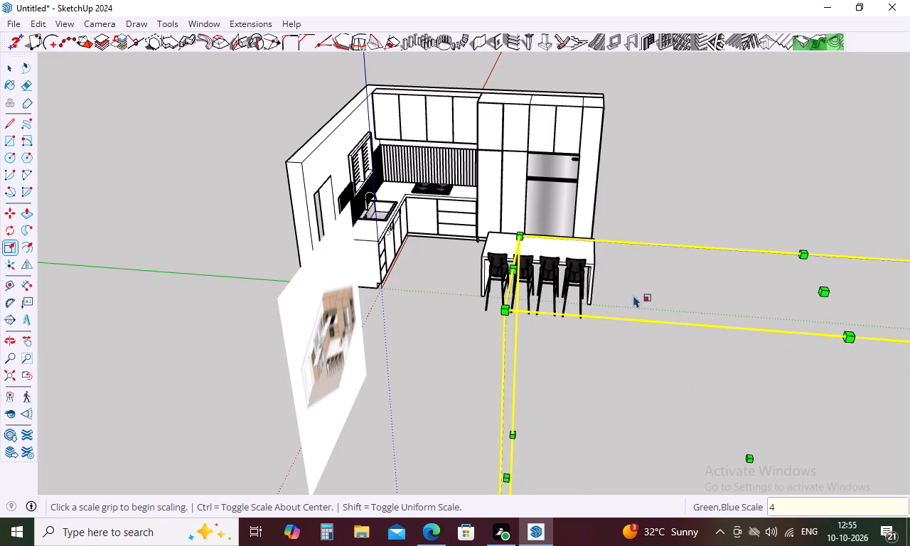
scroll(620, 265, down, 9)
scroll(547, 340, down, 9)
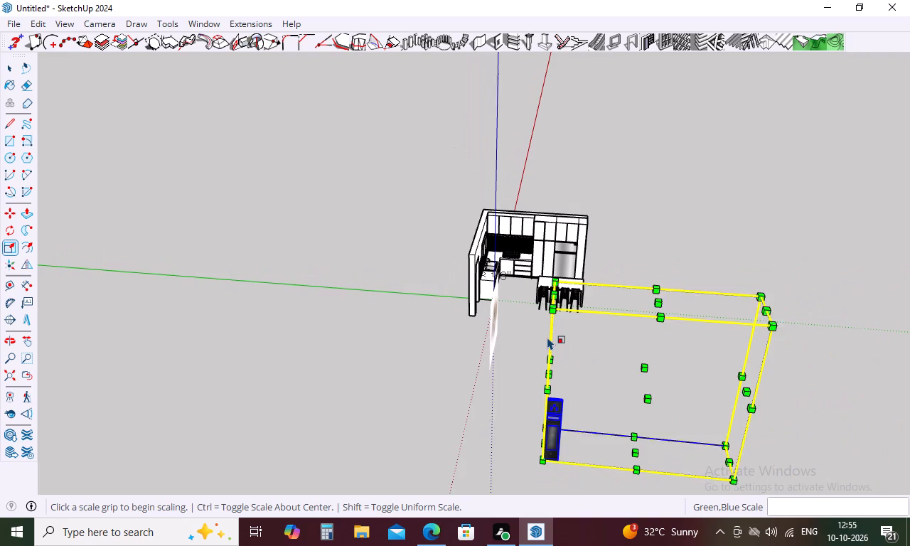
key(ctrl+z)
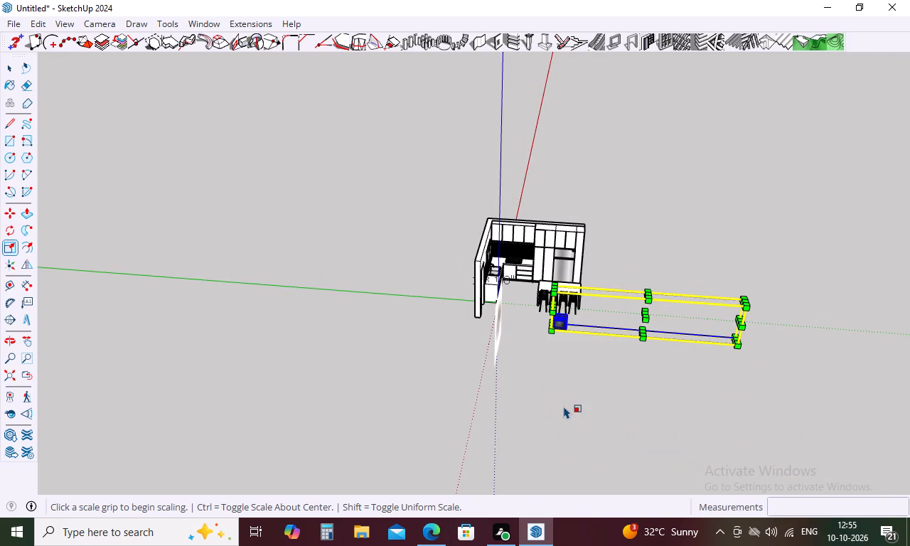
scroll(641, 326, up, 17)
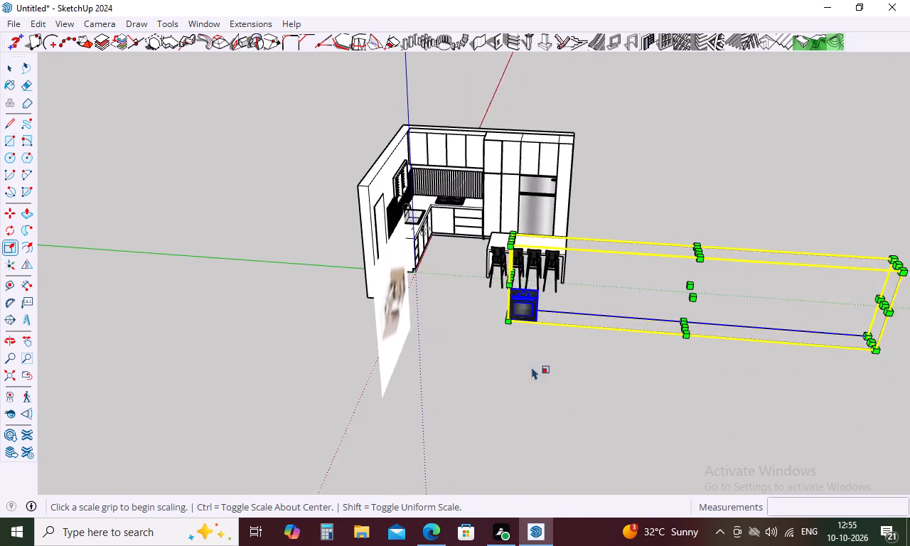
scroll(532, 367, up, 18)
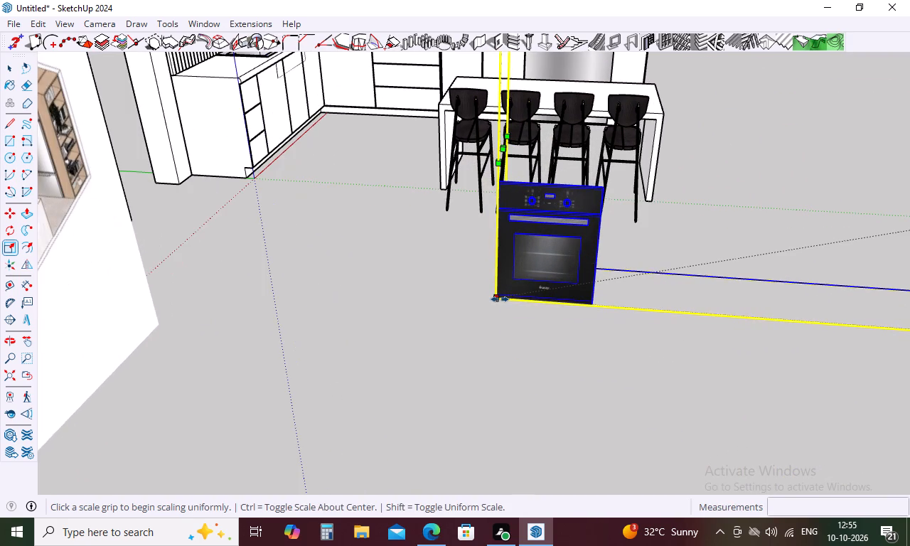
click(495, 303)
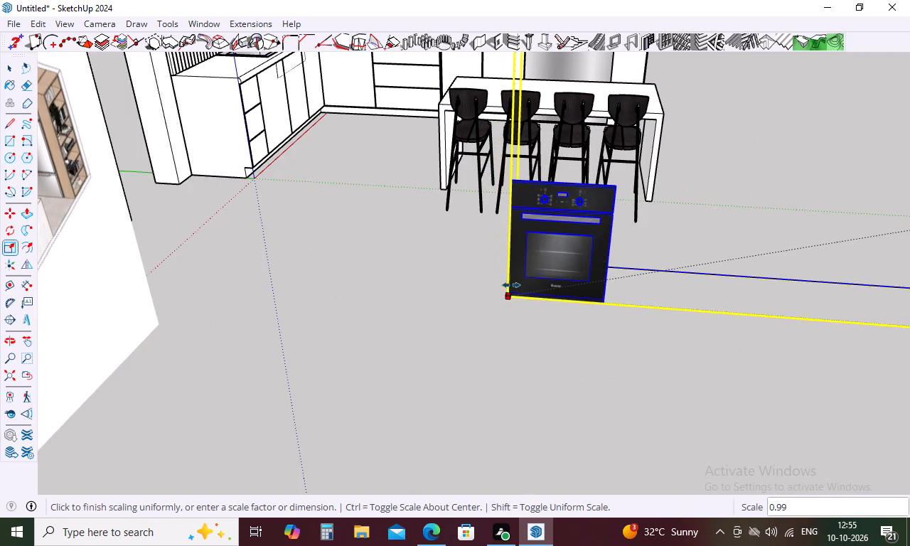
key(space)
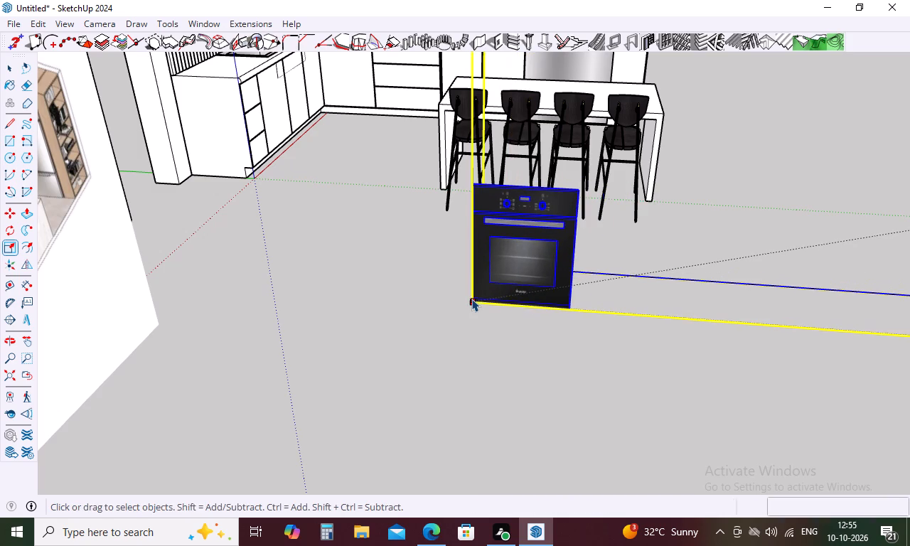
Scale the oven's height down to about 0.87, keeping its depth factor at 1.00.
scroll(342, 252, down, 12)
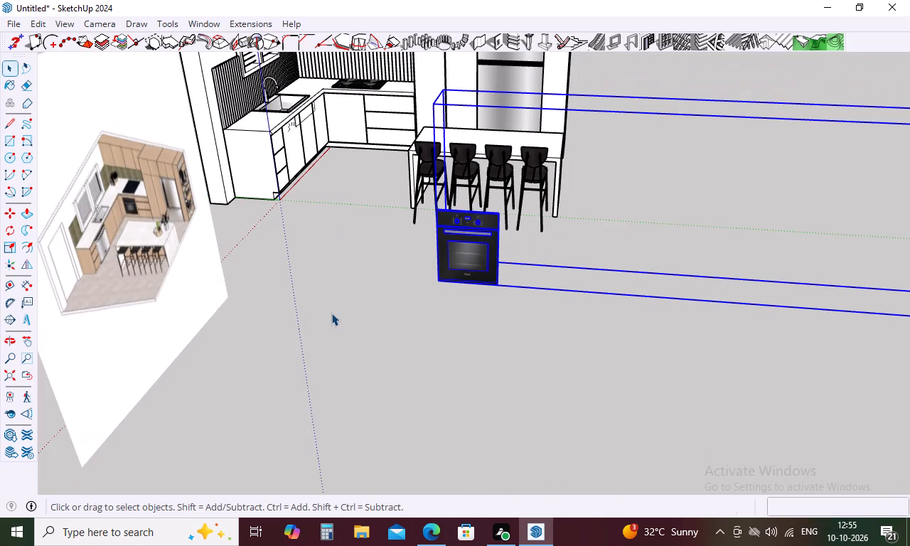
key(s)
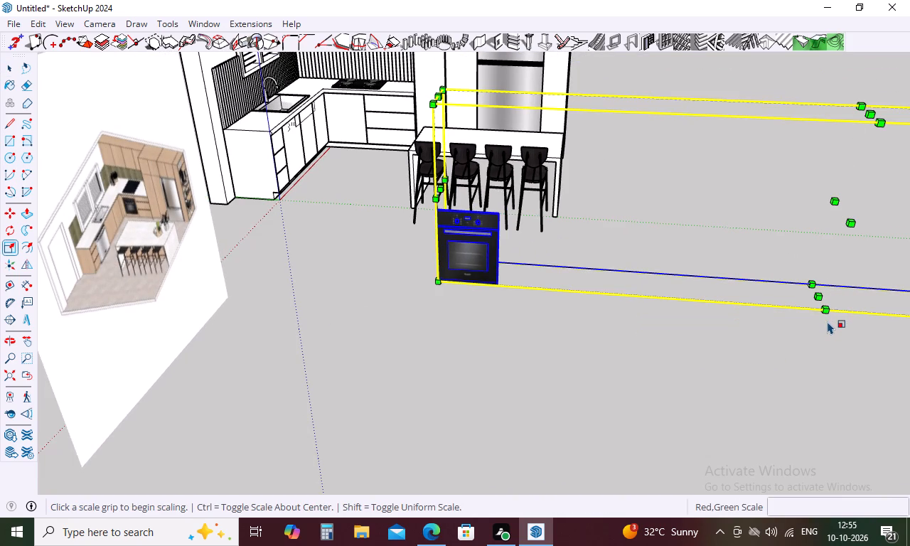
click(827, 314)
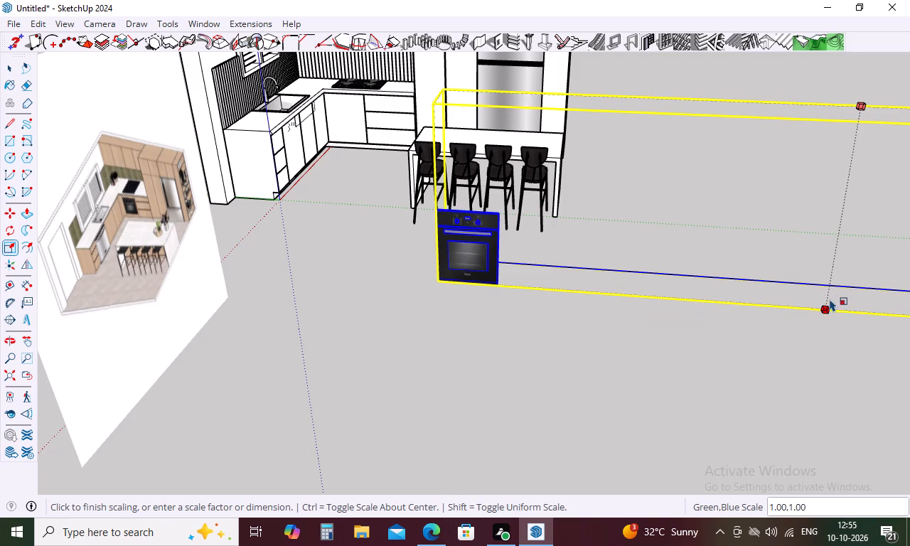
click(831, 287)
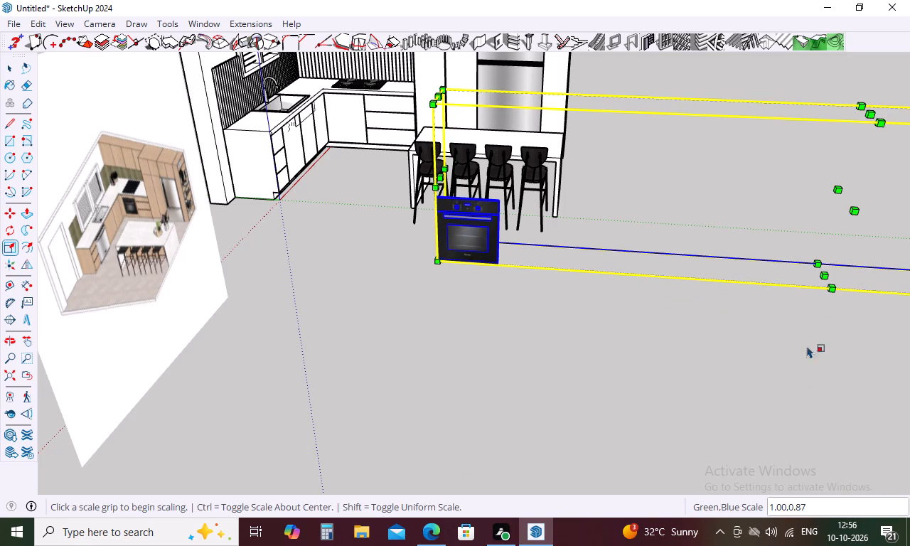
key(space)
Move the oven by its bottom front corner about 15' 1" into the base cabinet beneath the stove, beside the drawers.
key(m)
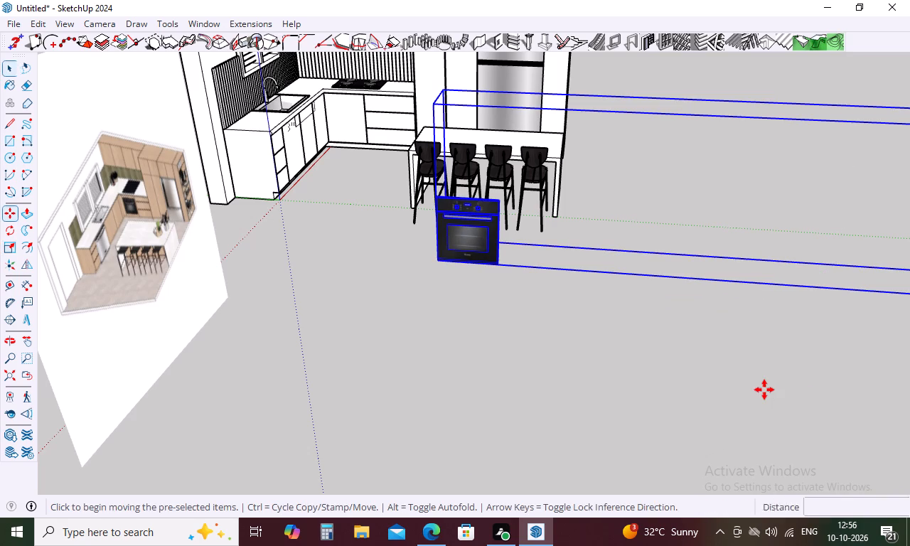
click(500, 264)
scroll(377, 136, up, 14)
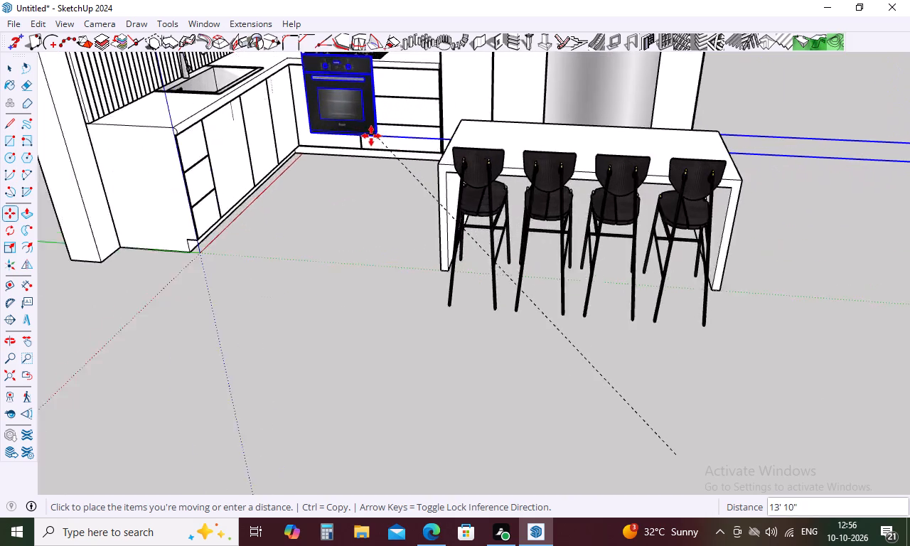
scroll(371, 136, up, 20)
scroll(371, 136, up, 10)
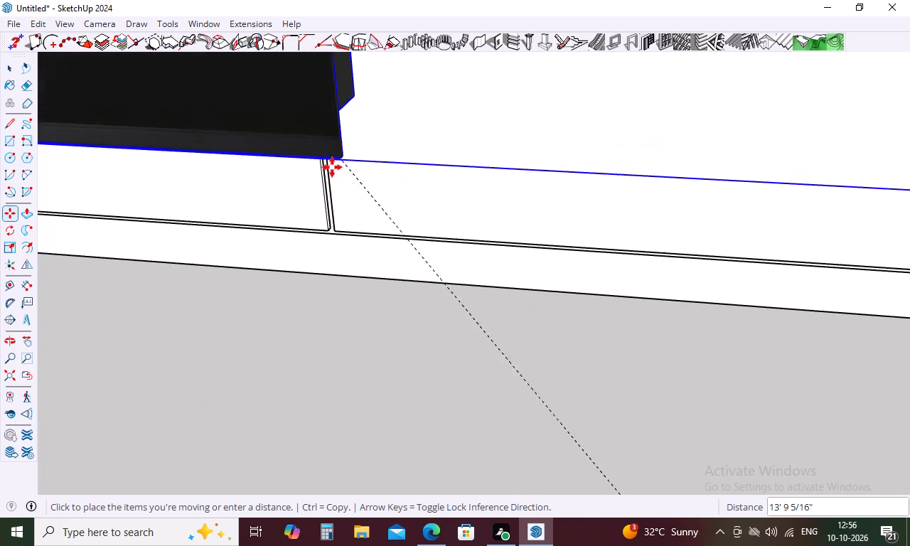
scroll(326, 230, up, 11)
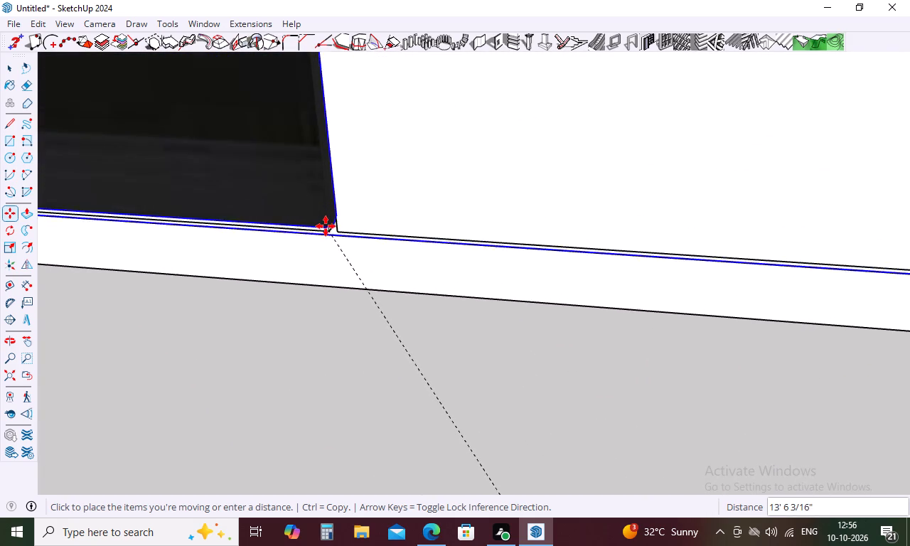
scroll(326, 226, up, 20)
scroll(326, 226, up, 12)
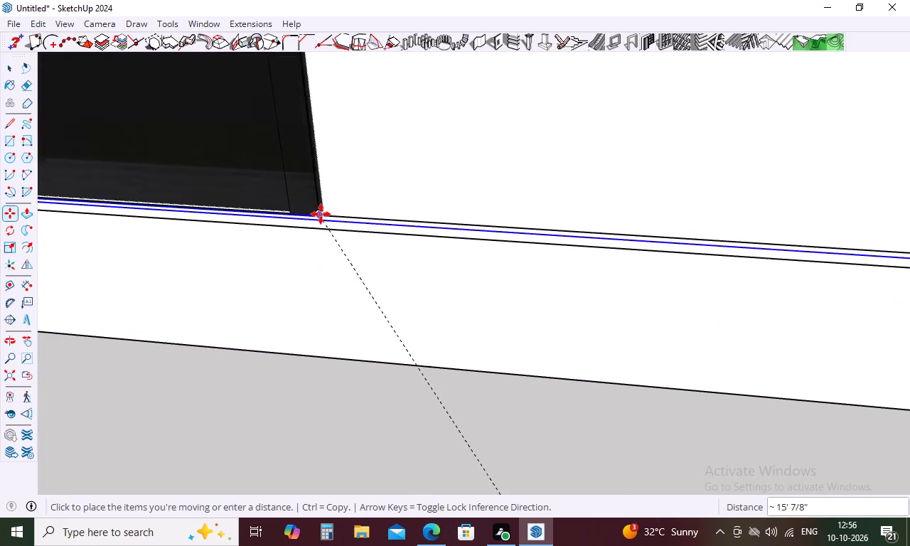
scroll(321, 214, up, 1)
click(282, 212)
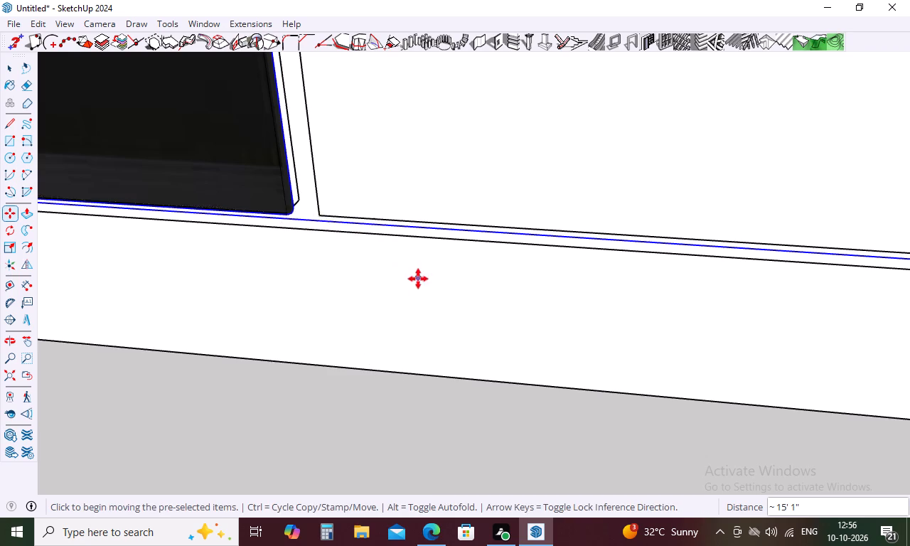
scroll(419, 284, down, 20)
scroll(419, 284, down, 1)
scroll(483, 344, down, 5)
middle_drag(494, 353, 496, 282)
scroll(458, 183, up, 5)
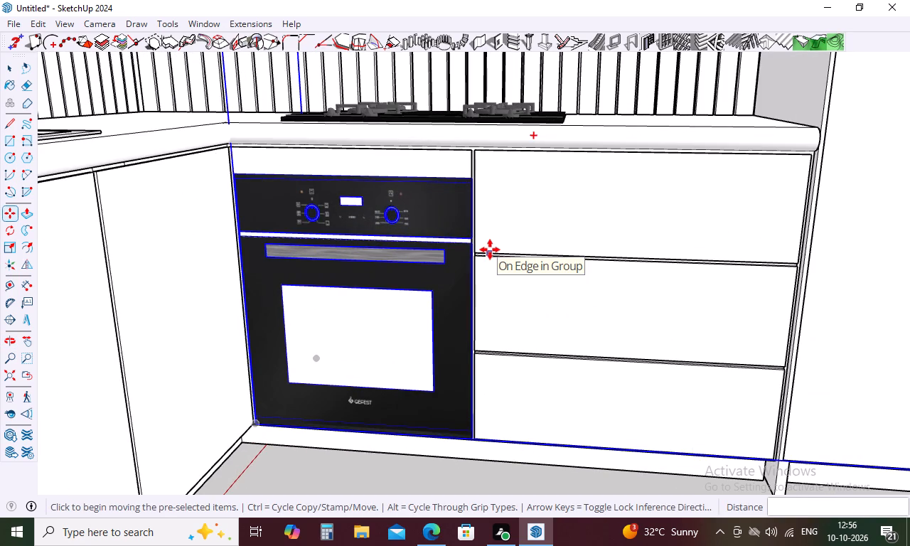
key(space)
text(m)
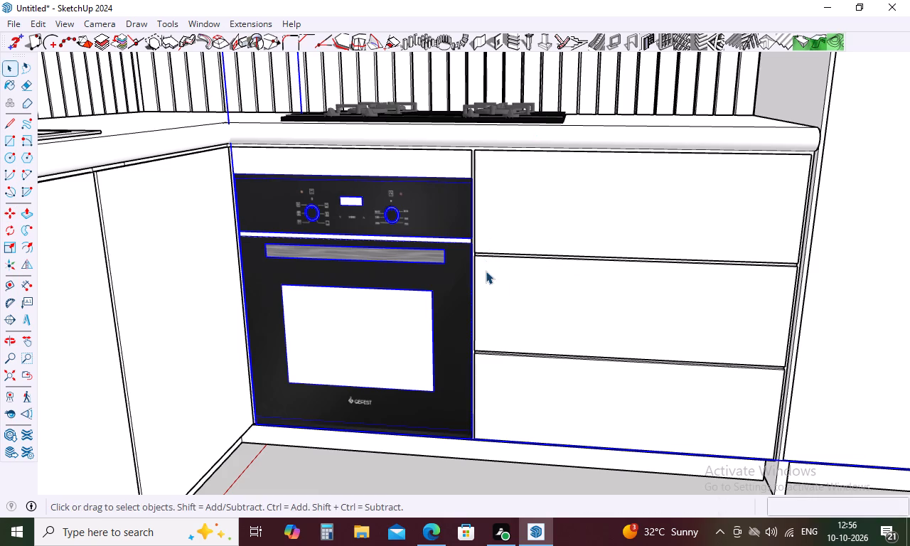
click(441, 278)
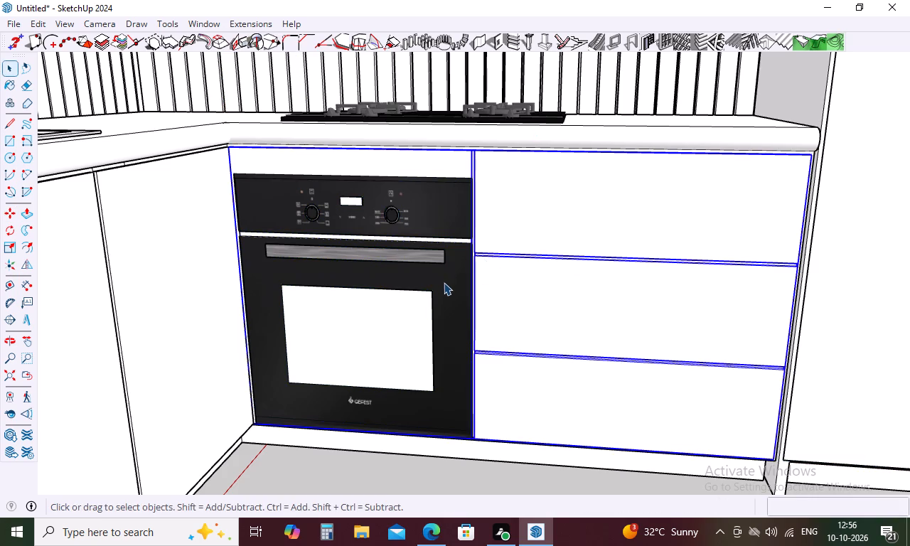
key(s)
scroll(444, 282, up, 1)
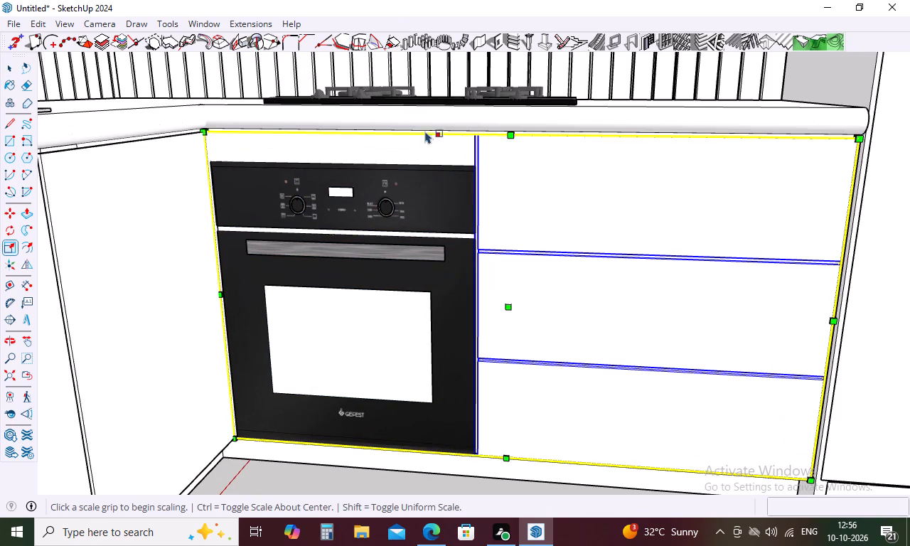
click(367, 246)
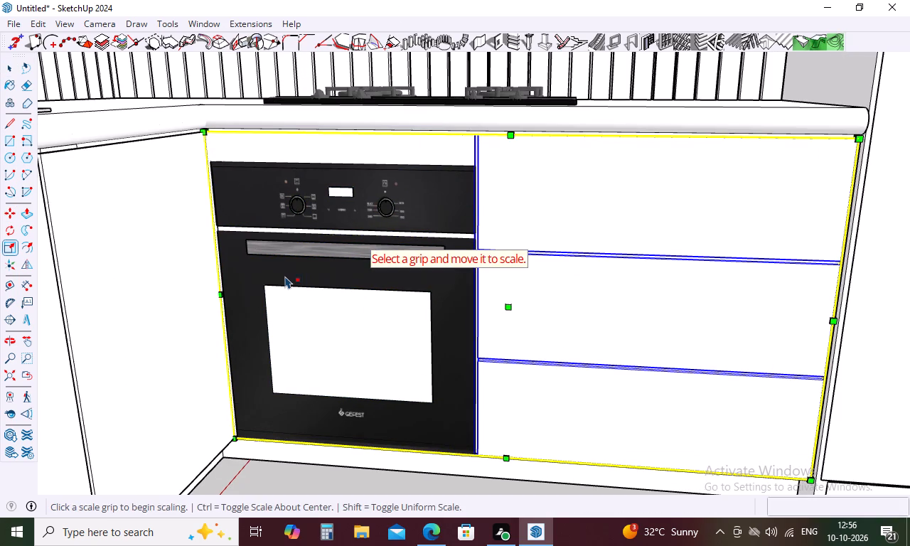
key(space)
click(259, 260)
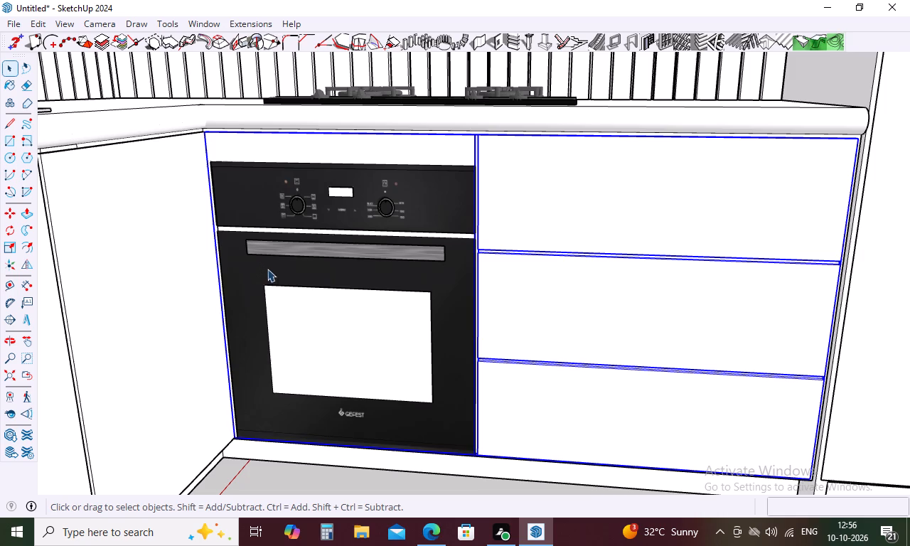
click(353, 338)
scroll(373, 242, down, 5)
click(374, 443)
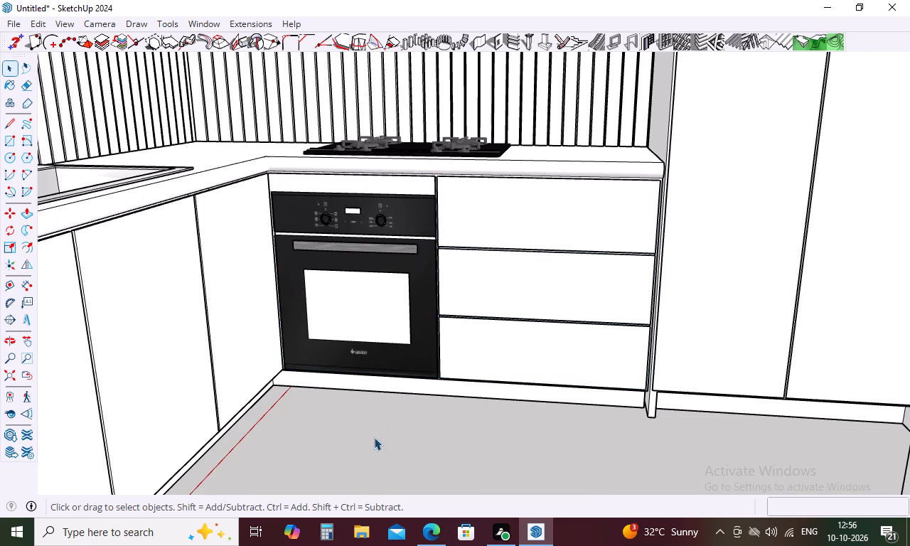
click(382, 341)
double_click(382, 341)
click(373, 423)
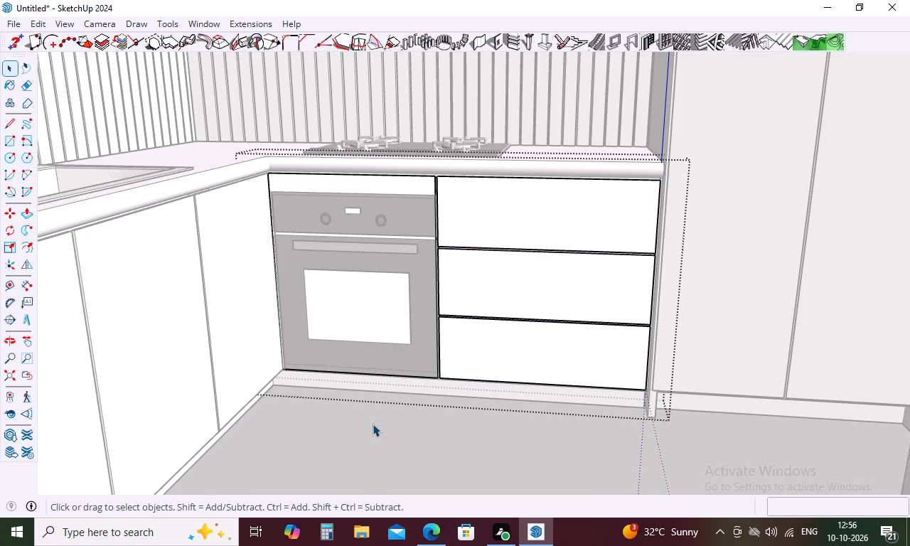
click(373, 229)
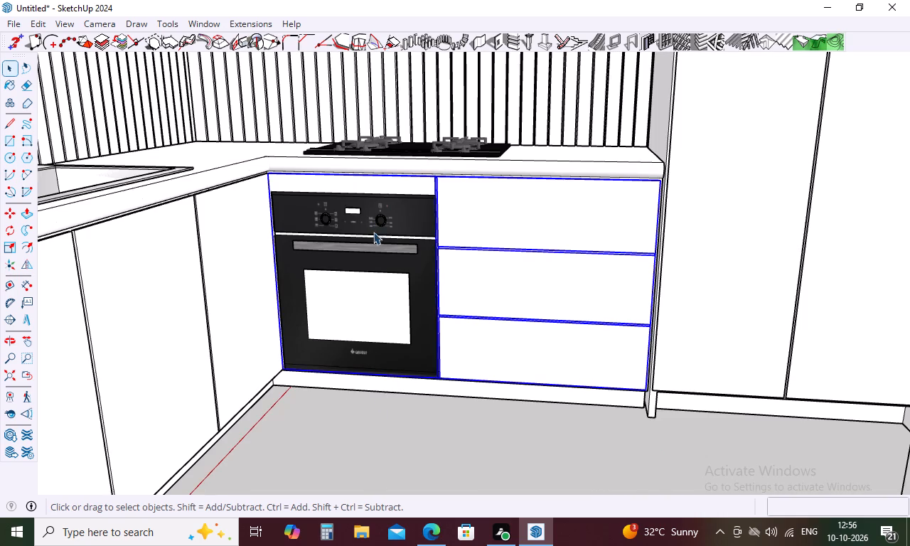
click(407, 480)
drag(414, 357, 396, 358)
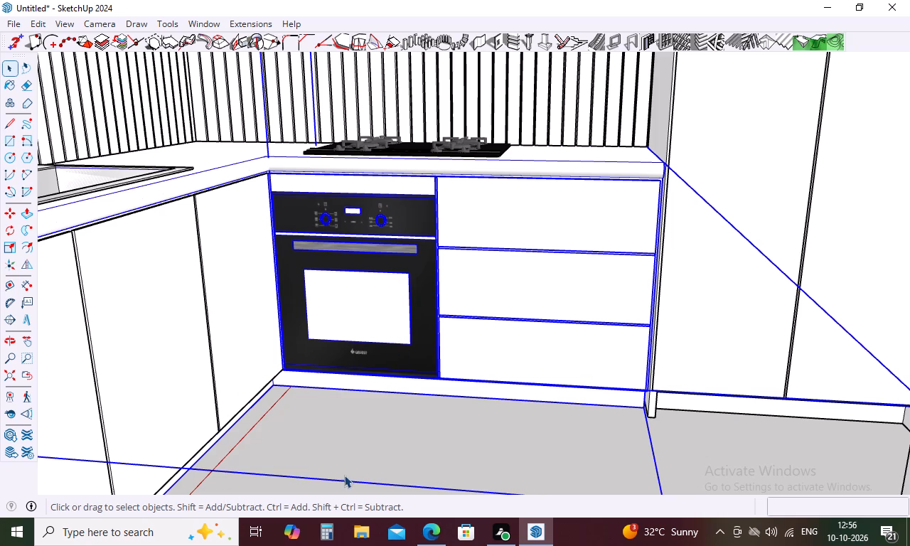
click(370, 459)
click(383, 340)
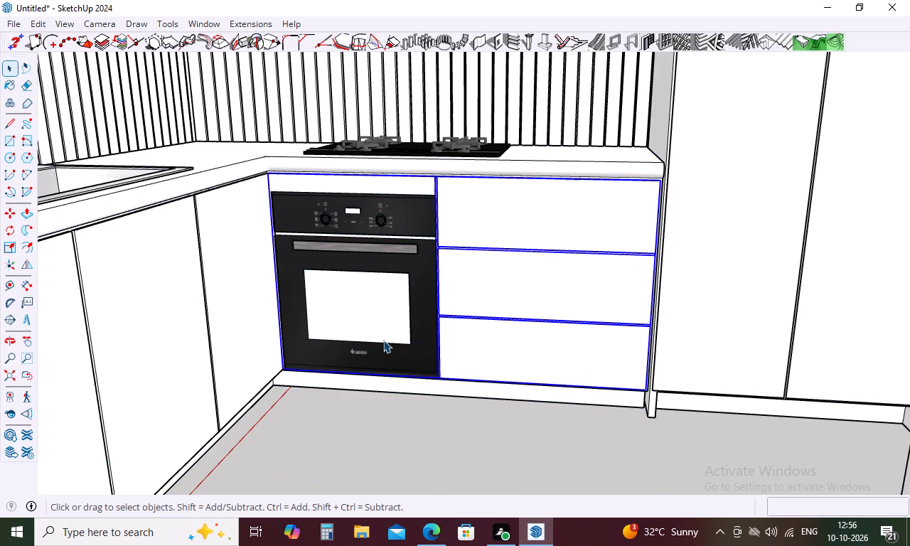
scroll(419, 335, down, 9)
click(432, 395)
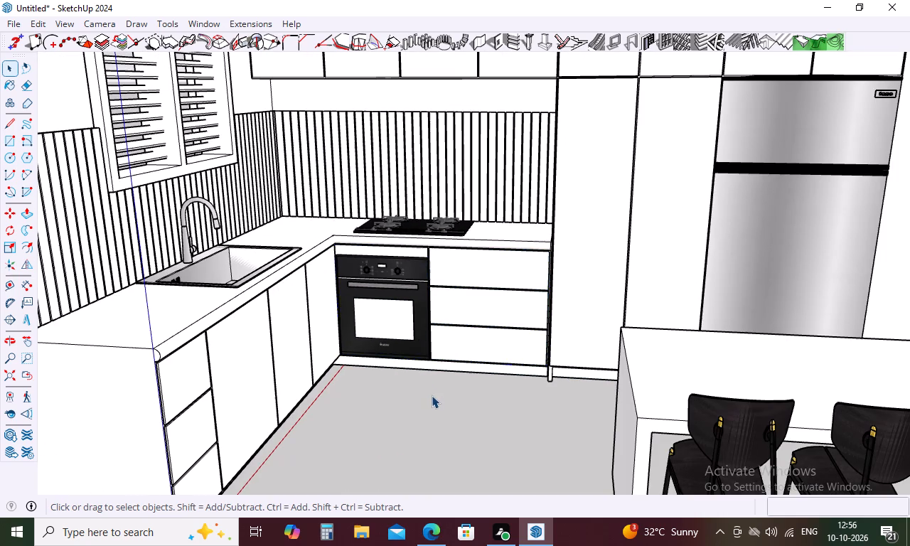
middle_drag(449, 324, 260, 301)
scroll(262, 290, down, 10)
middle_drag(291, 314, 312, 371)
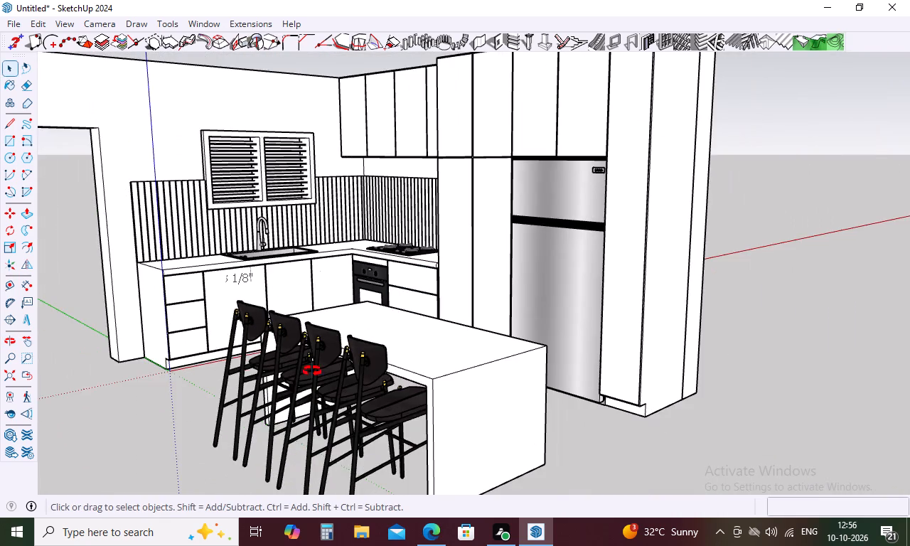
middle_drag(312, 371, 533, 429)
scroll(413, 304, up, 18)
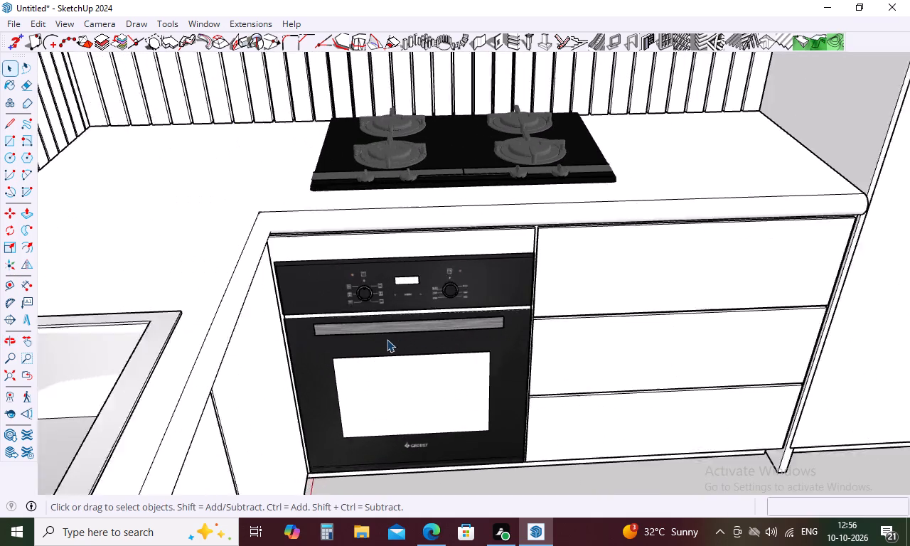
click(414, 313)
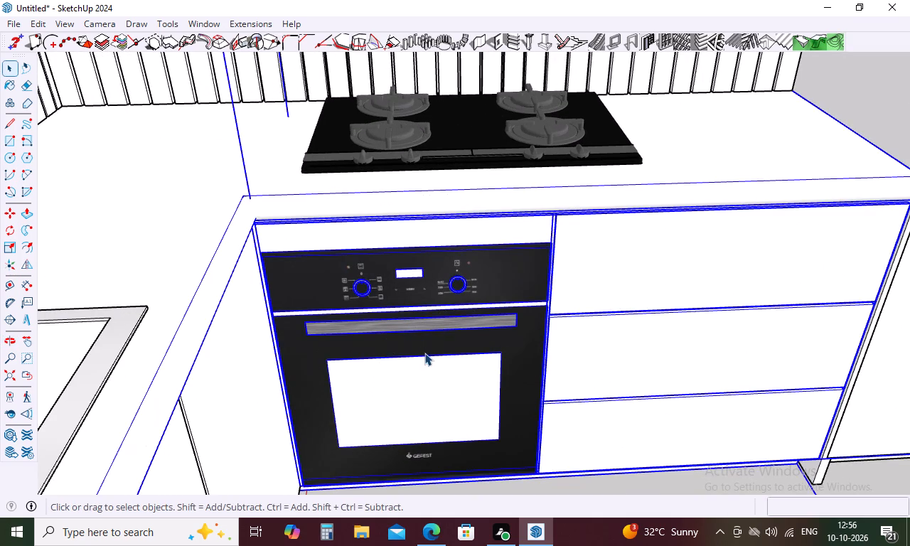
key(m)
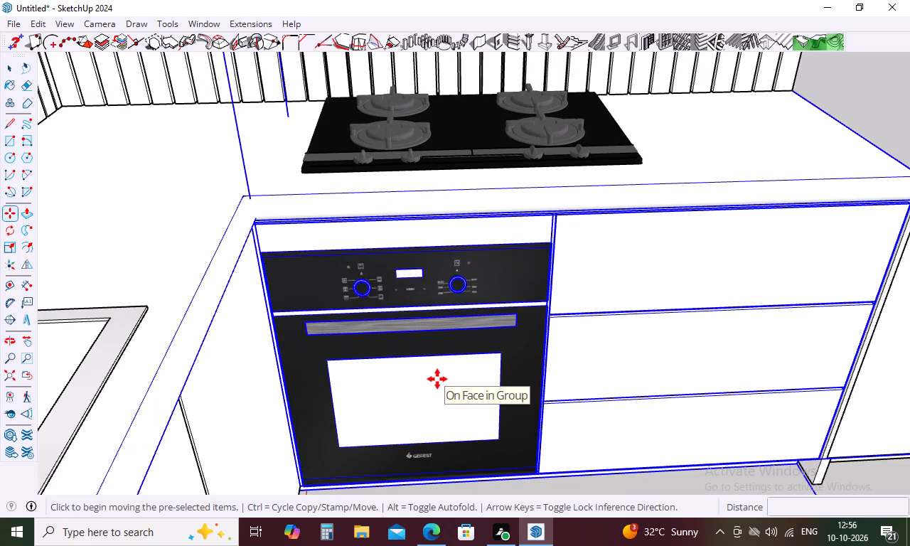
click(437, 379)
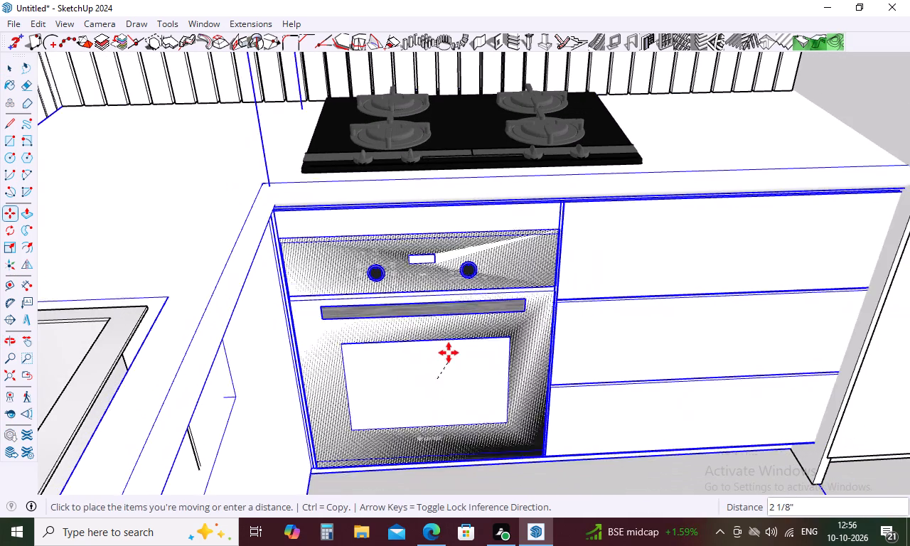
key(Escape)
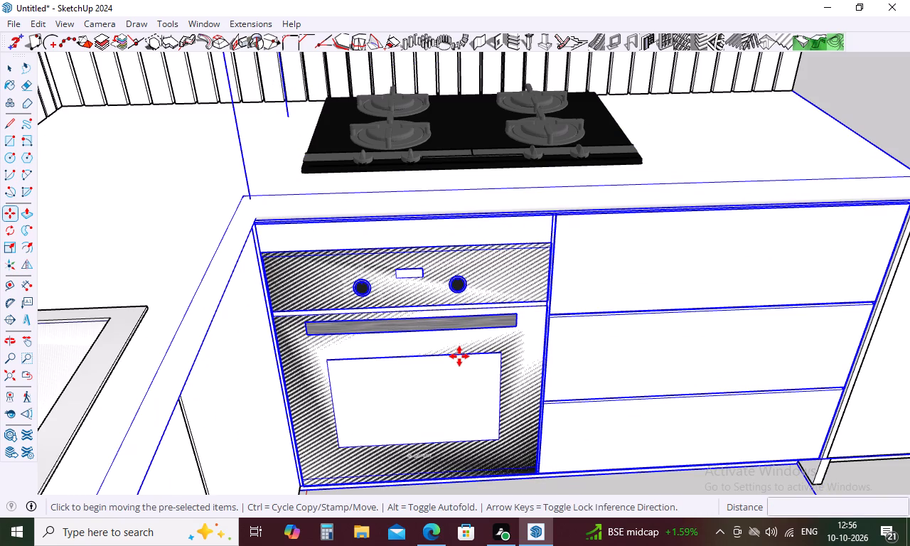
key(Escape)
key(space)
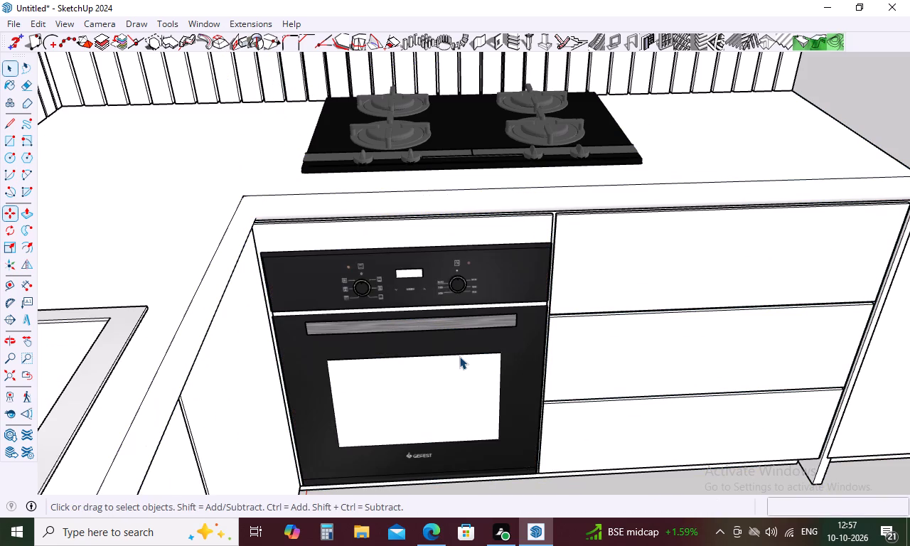
Examine the whole kitchen model with the fitted oven and compare it with the reference image.
scroll(500, 279, down, 6)
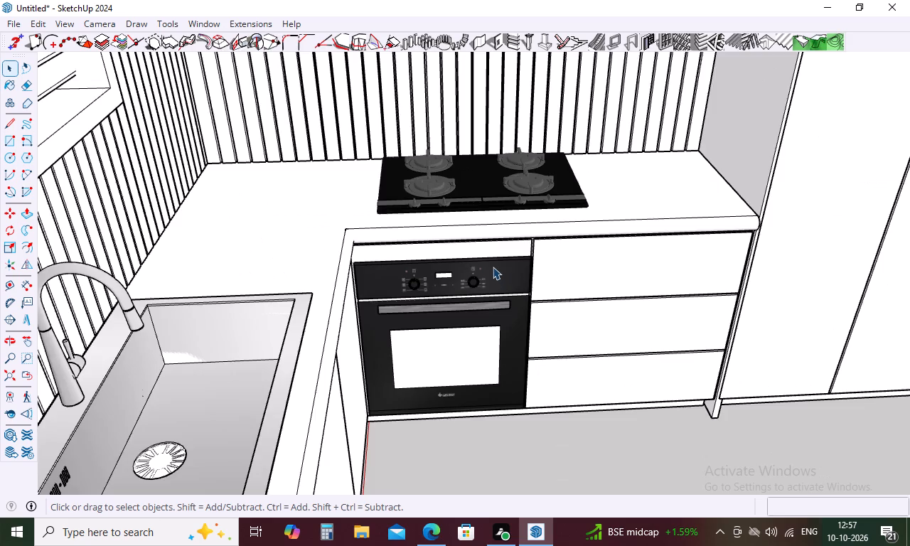
scroll(493, 267, down, 3)
middle_drag(490, 309, 446, 160)
scroll(446, 160, down, 9)
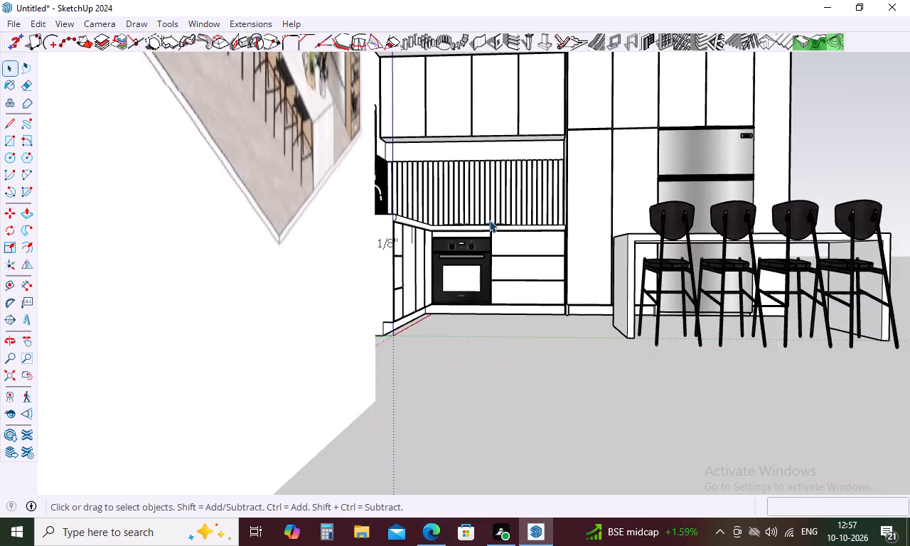
middle_drag(489, 221, 438, 285)
scroll(434, 228, down, 10)
middle_drag(493, 315, 505, 287)
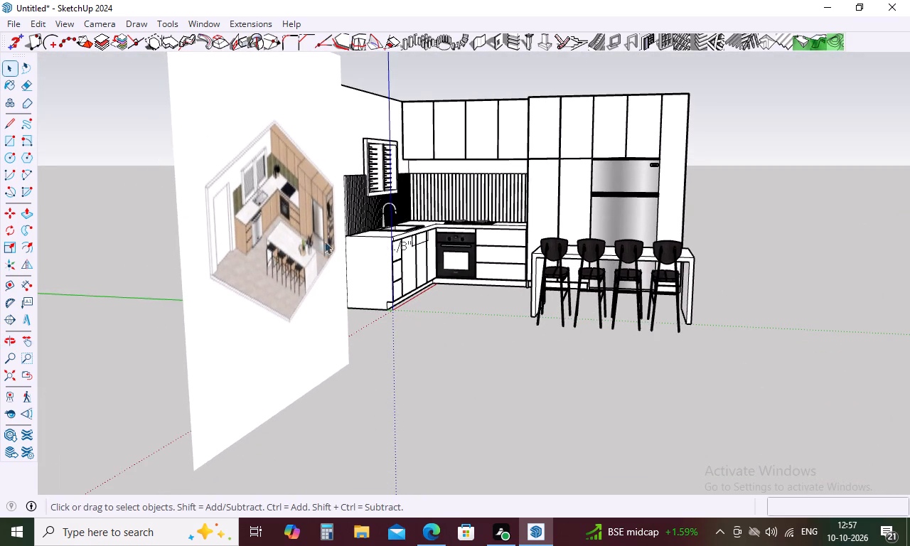
scroll(464, 223, up, 5)
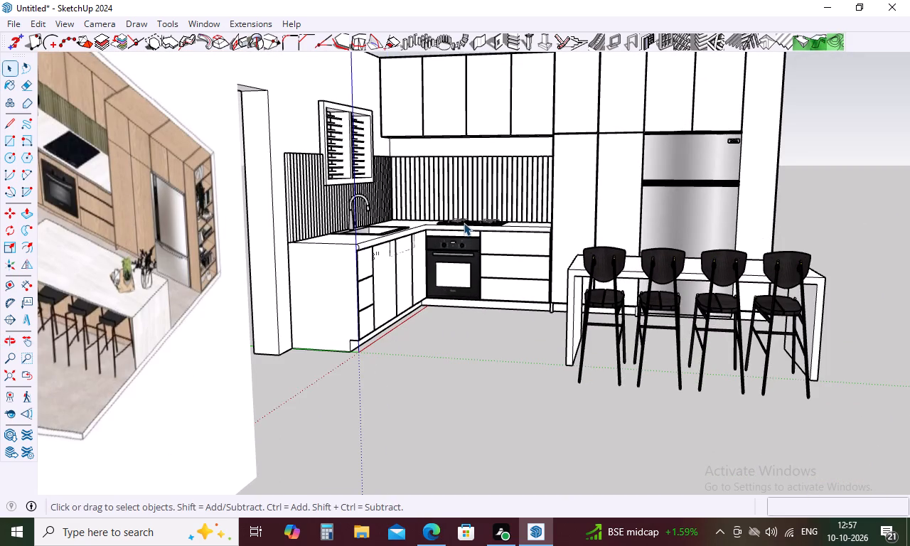
scroll(469, 250, down, 8)
scroll(478, 245, up, 4)
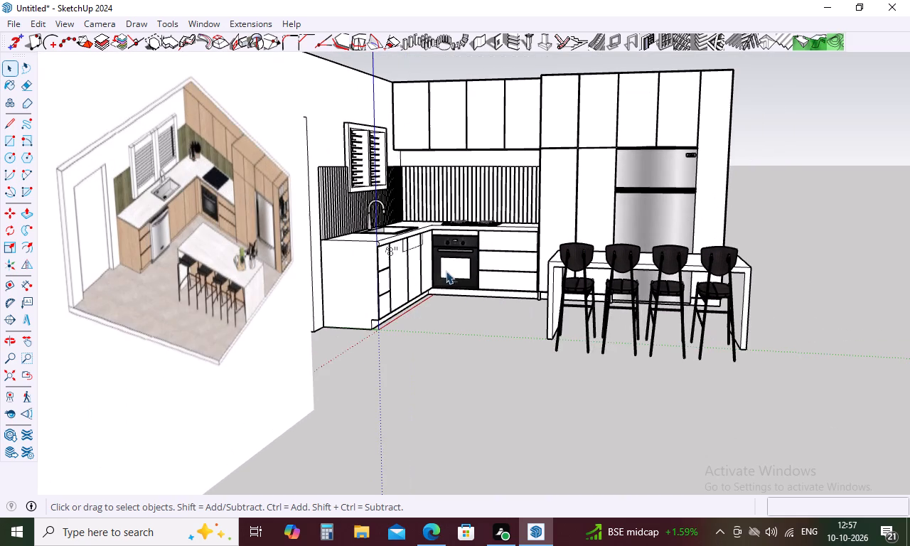
middle_drag(234, 319, 167, 358)
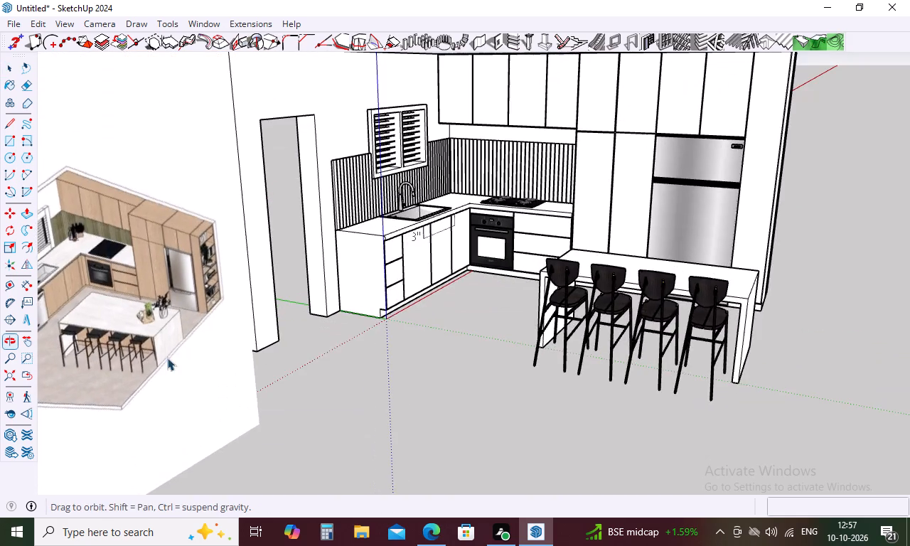
Compare the kitchen model's cabinets, appliances, island and stools with the reference image to check for remaining differences.
scroll(186, 330, down, 15)
middle_drag(124, 291, 129, 357)
scroll(136, 417, up, 11)
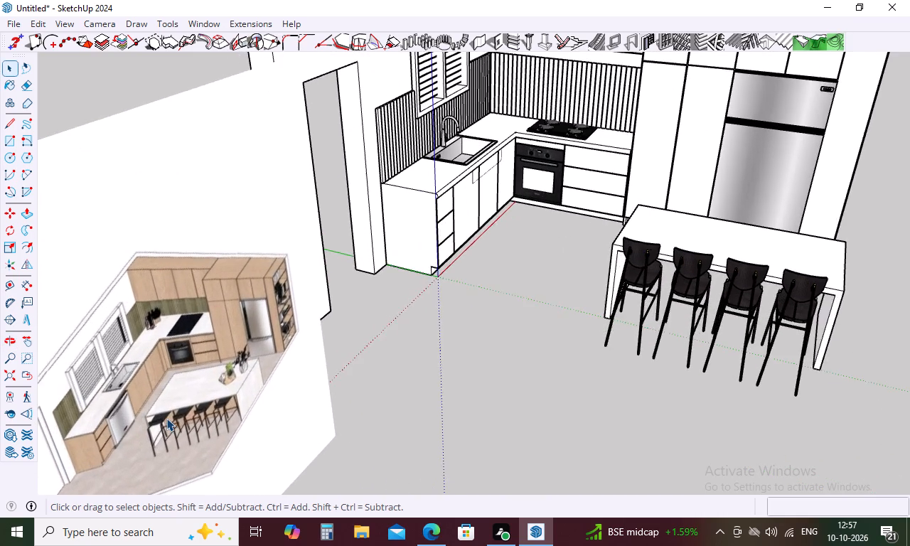
scroll(166, 418, up, 1)
scroll(216, 299, down, 8)
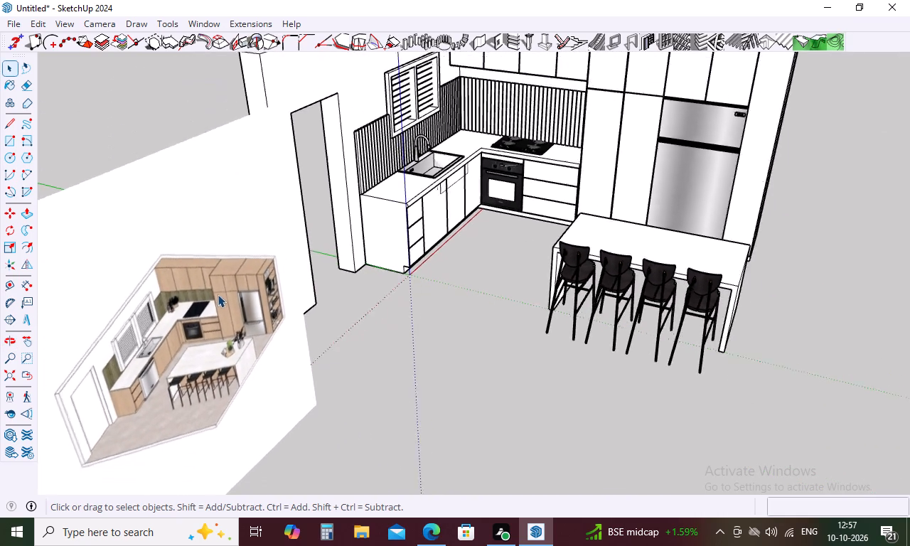
scroll(218, 294, down, 6)
middle_drag(449, 326, 430, 284)
scroll(441, 325, down, 9)
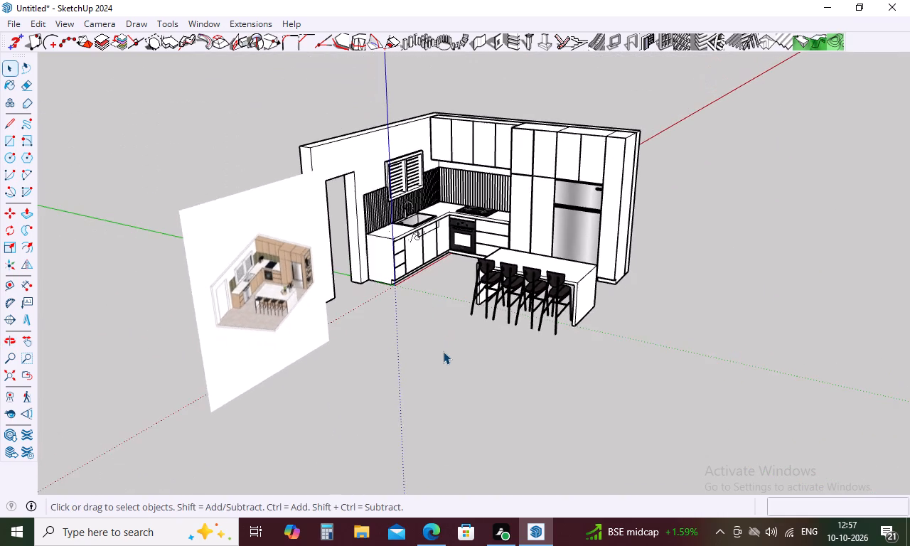
scroll(684, 221, down, 4)
scroll(671, 107, up, 3)
middle_drag(671, 108, 665, 62)
scroll(595, 132, up, 3)
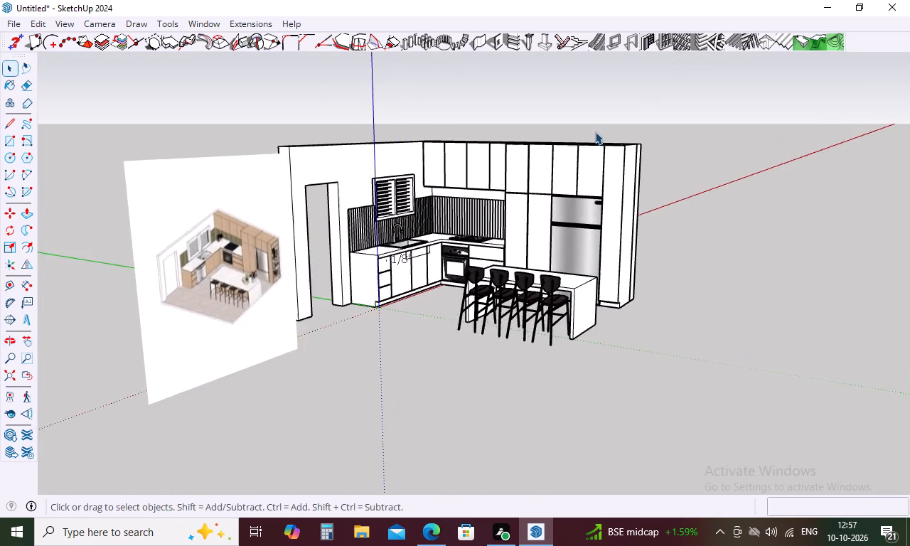
scroll(595, 132, up, 1)
scroll(417, 215, down, 4)
scroll(190, 267, up, 4)
scroll(254, 262, up, 3)
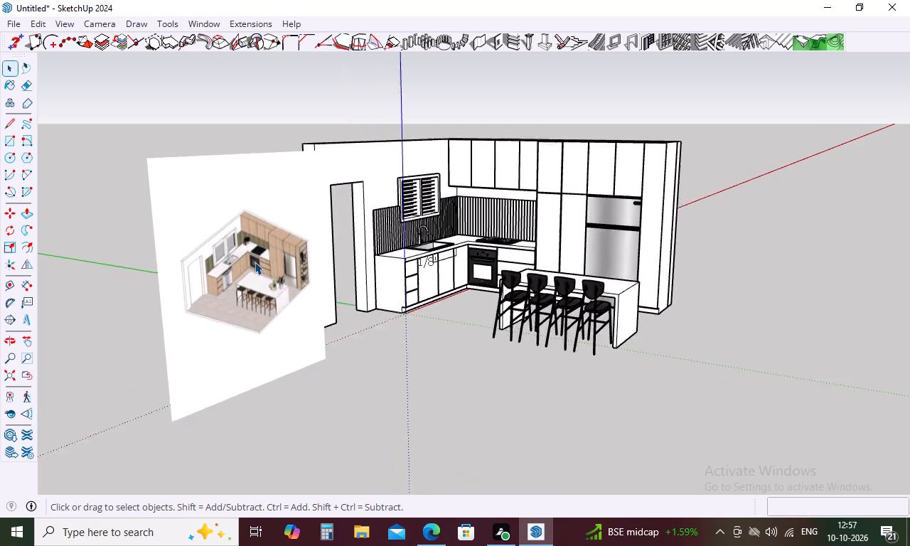
scroll(255, 262, up, 6)
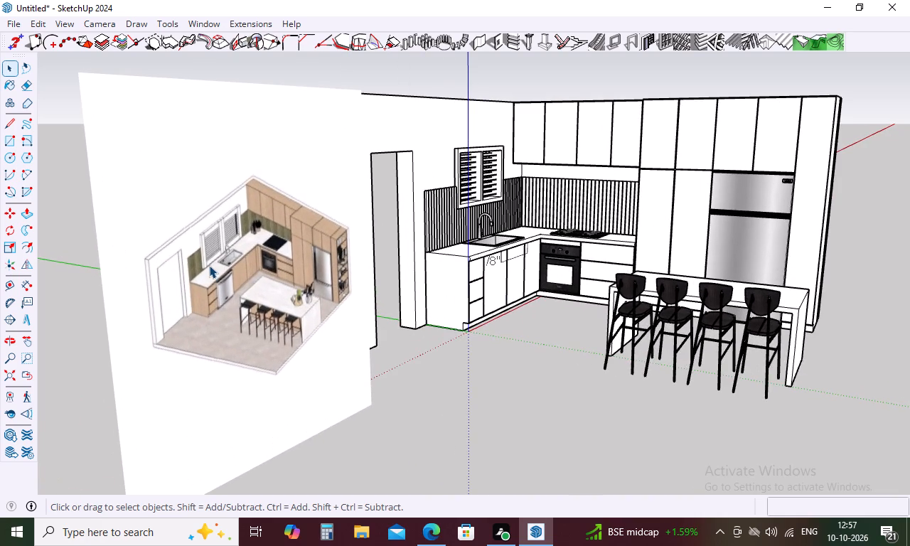
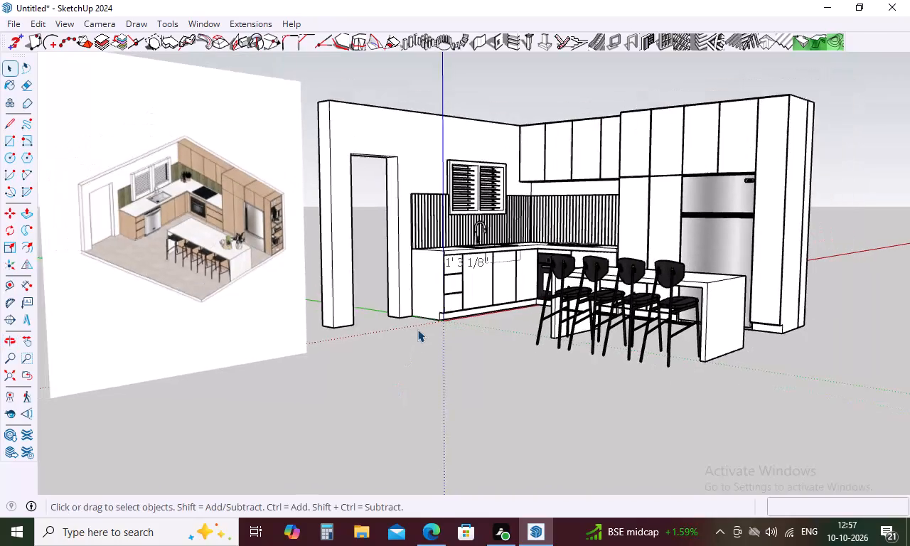
Examine the modeled kitchen against the reference image, including the built-in oven below the cooktop.
middle_drag(432, 341, 412, 356)
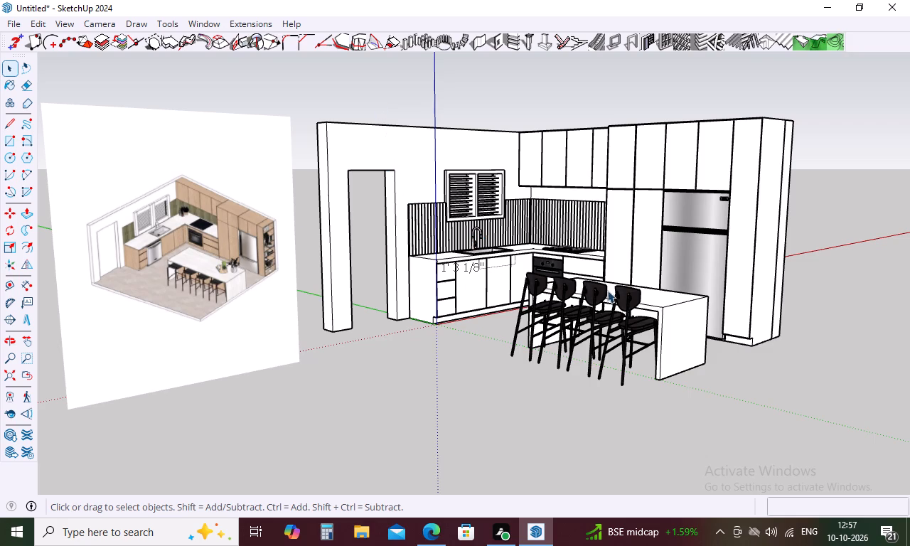
middle_drag(608, 290, 602, 387)
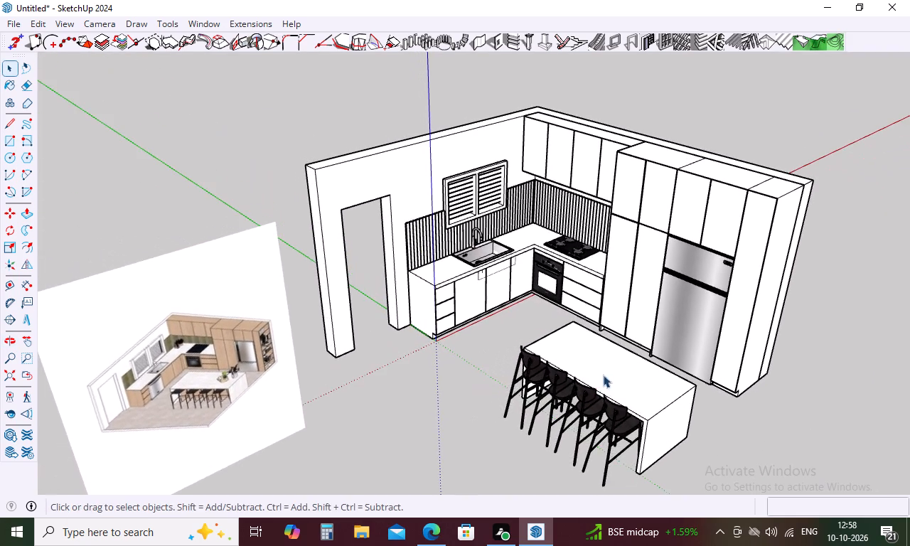
scroll(512, 252, up, 5)
scroll(607, 284, up, 15)
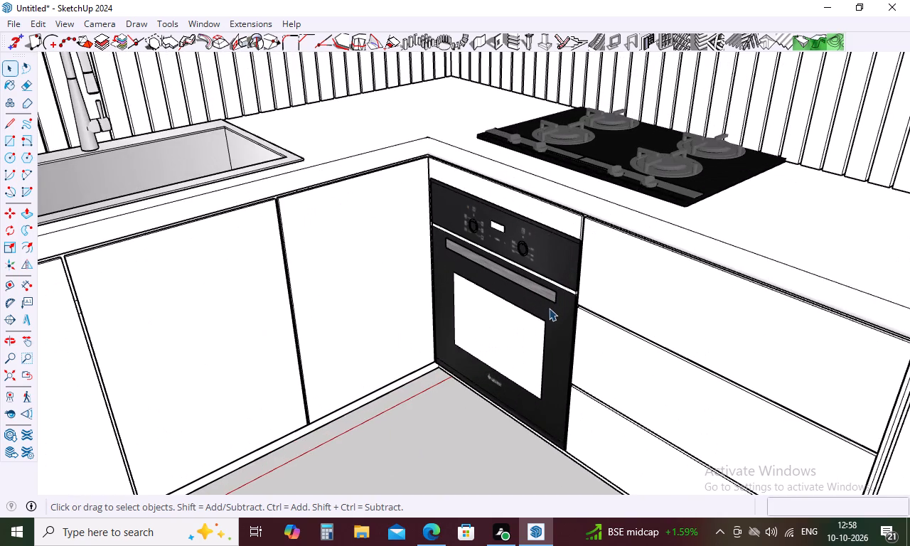
click(549, 308)
click(454, 395)
scroll(449, 277, down, 16)
click(404, 345)
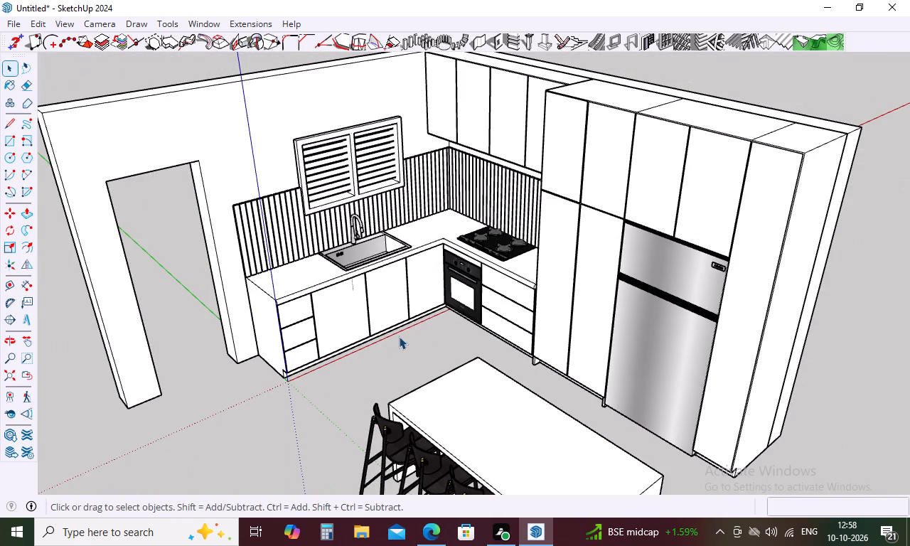
scroll(352, 239, down, 14)
middle_drag(569, 344, 603, 284)
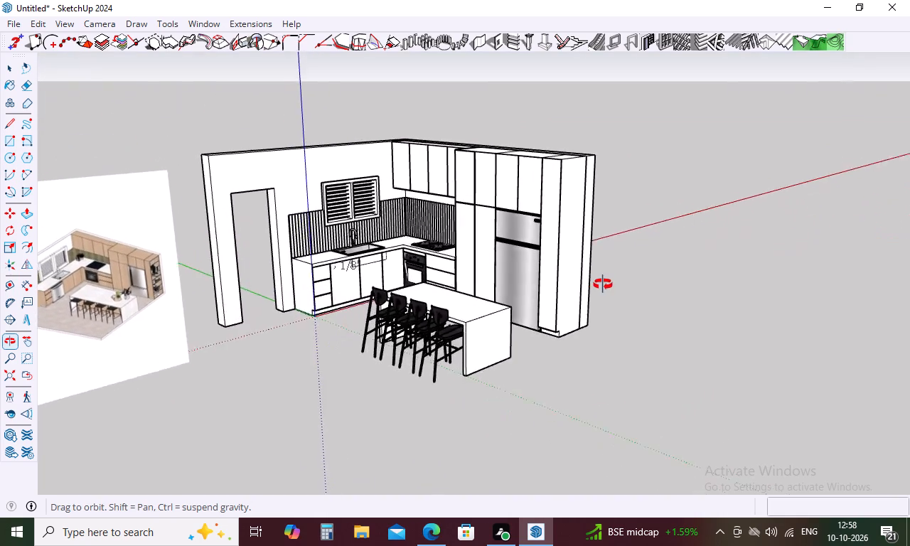
middle_drag(603, 284, 710, 330)
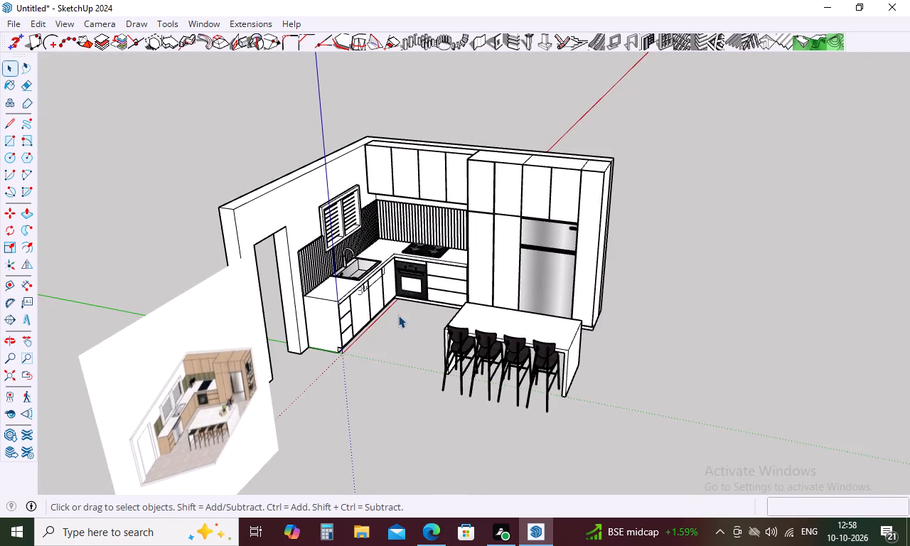
Turn on the display of hidden back edges as dashed lines across the kitchen model.
scroll(398, 301, up, 9)
key(k)
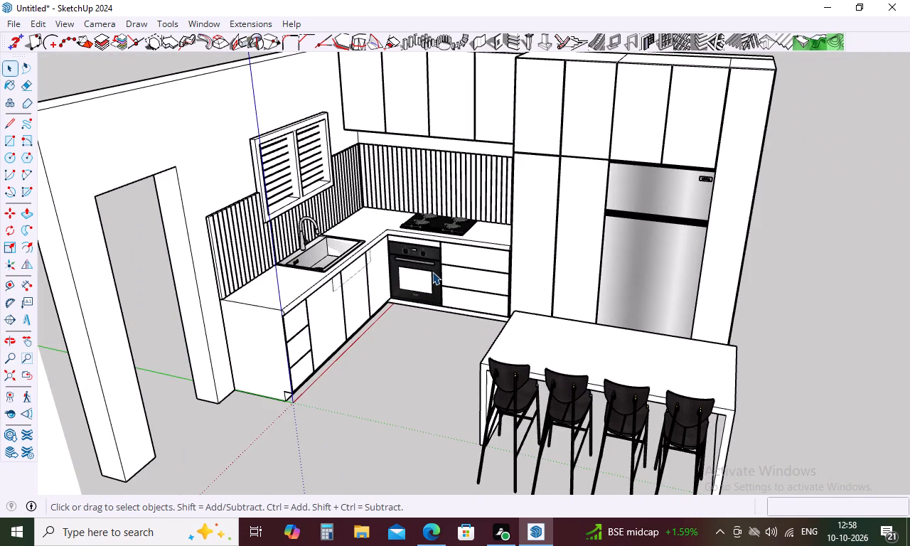
Undo the last three changes made to the oven below the cooktop.
scroll(429, 284, up, 7)
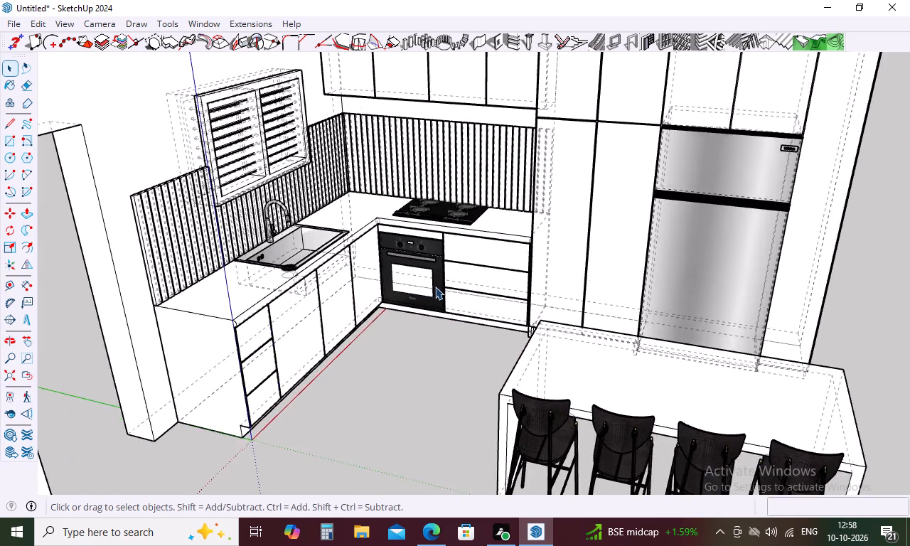
scroll(435, 287, up, 15)
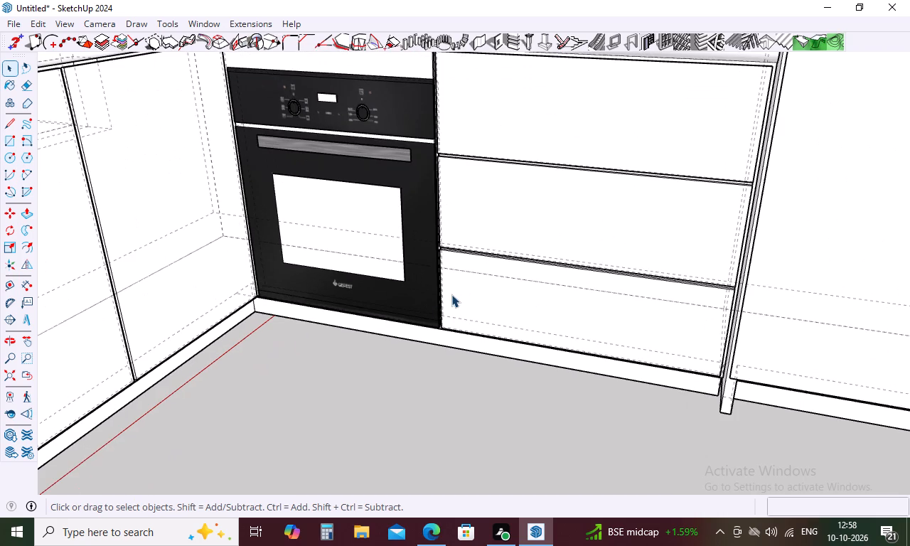
key(ctrl+z)
key(ctrl+z)
key(ctrl+z)
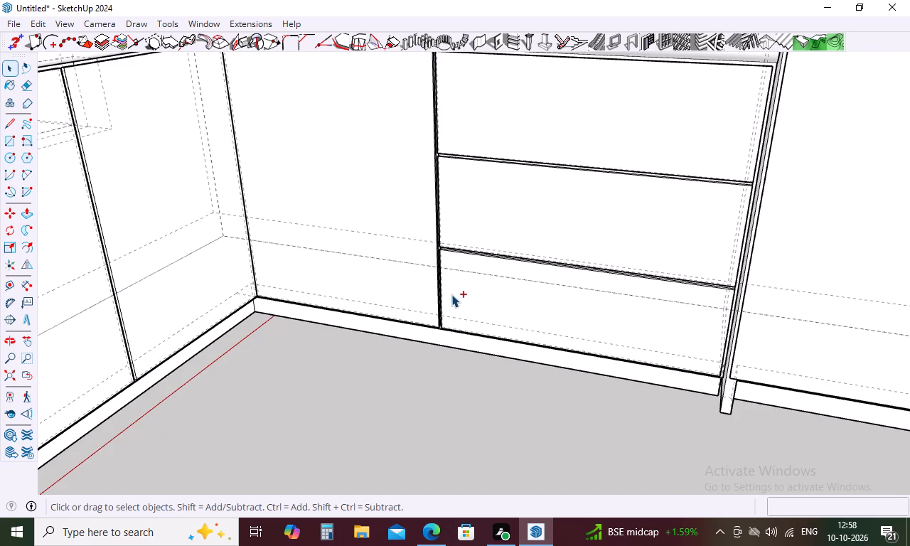
Move the oven from in front of the island to the corner base cabinet, placing its lower corner at the cabinet front's bottom edge beside the drawers.
scroll(450, 279, down, 16)
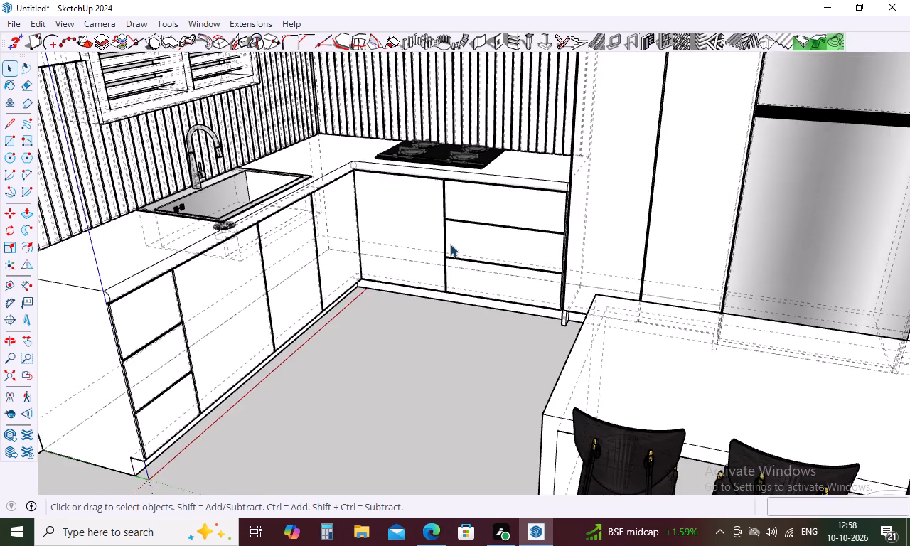
scroll(450, 244, down, 20)
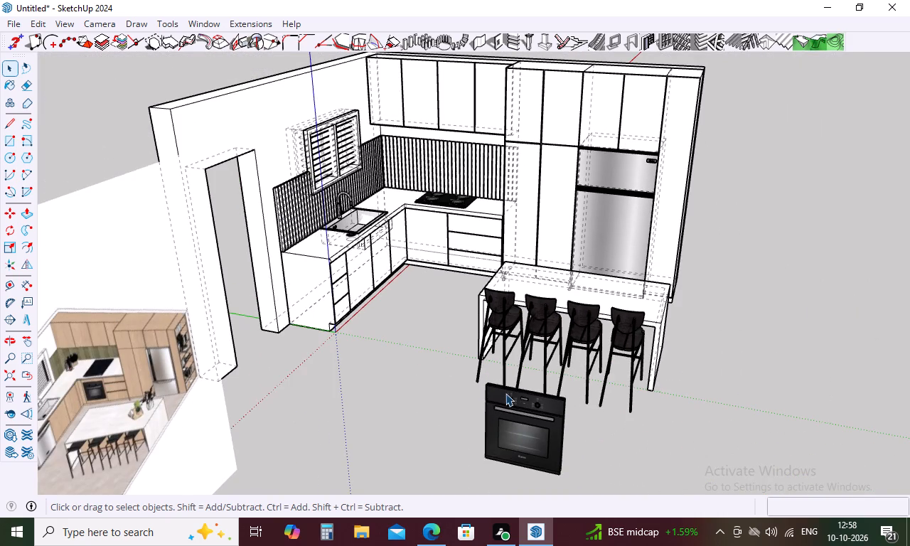
key(m)
middle_drag(644, 424, 540, 321)
scroll(386, 317, up, 14)
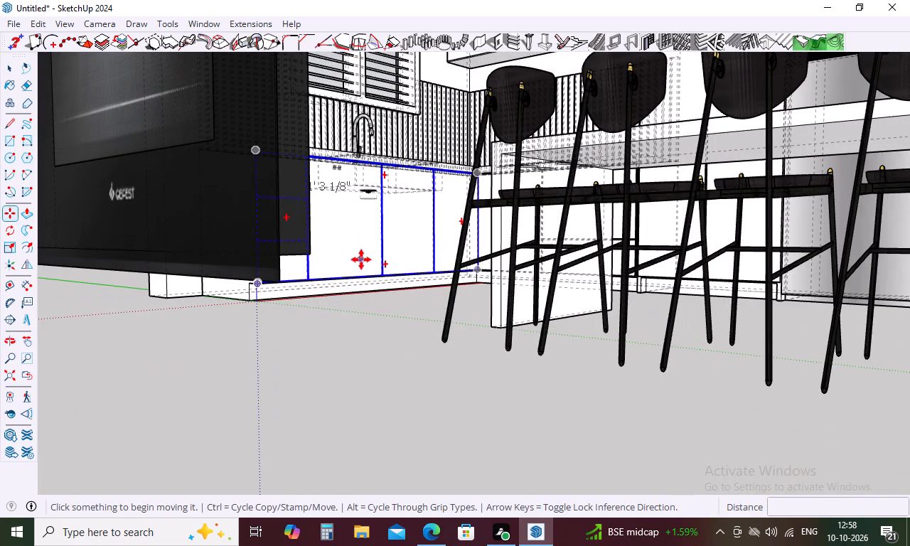
click(309, 254)
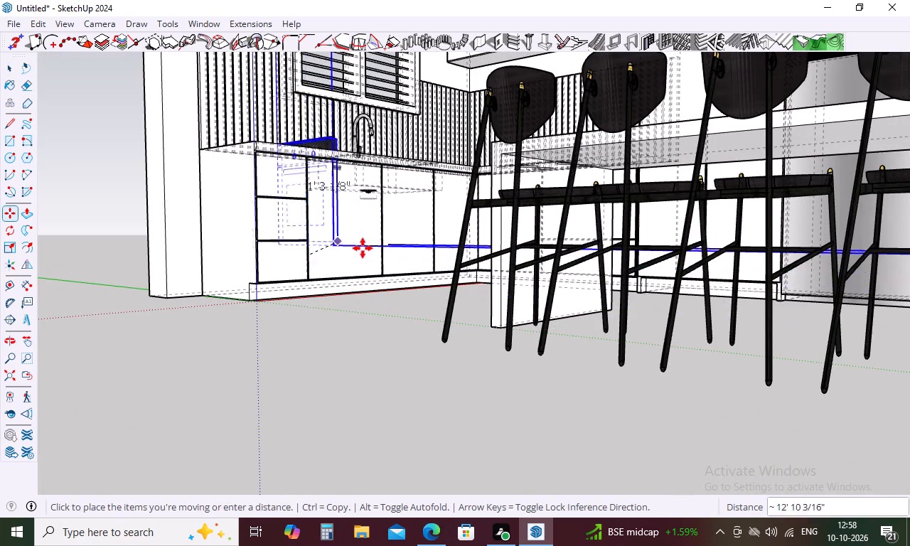
middle_drag(363, 262, 363, 423)
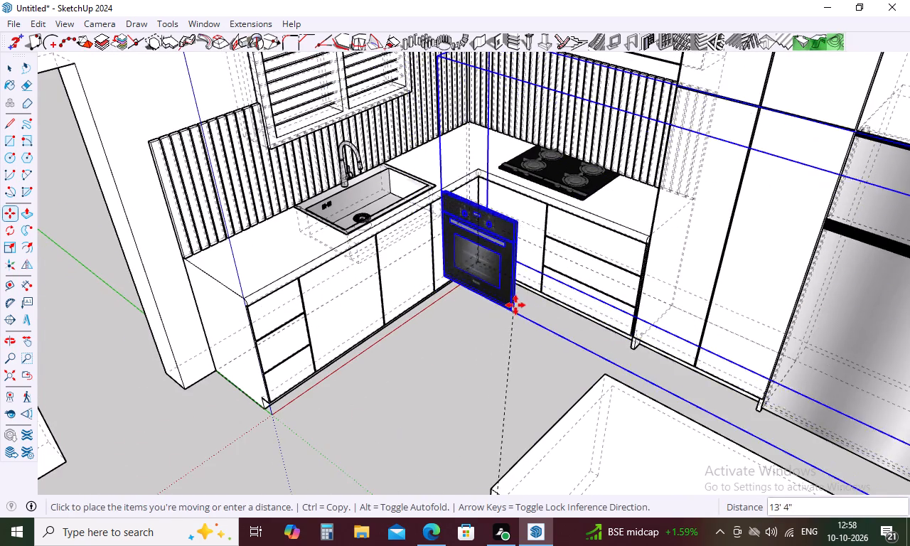
scroll(515, 305, up, 19)
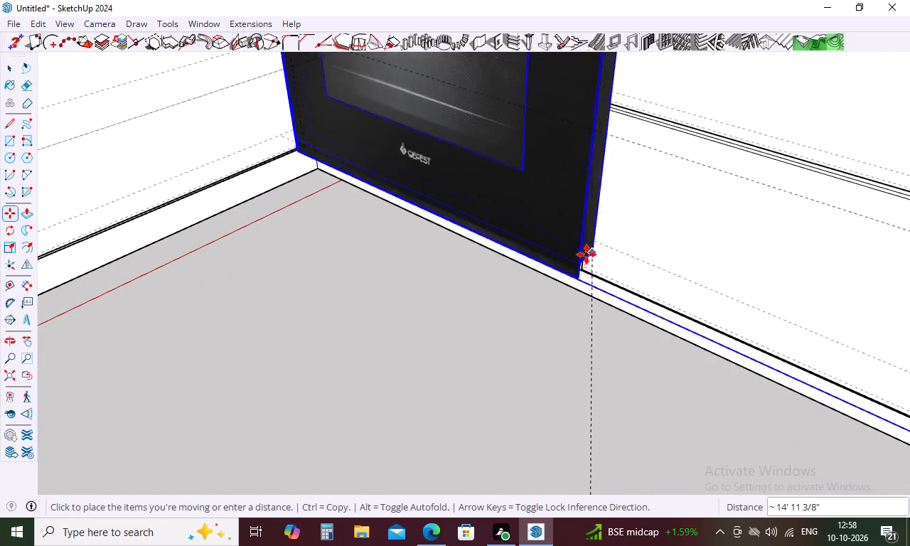
scroll(577, 258, up, 20)
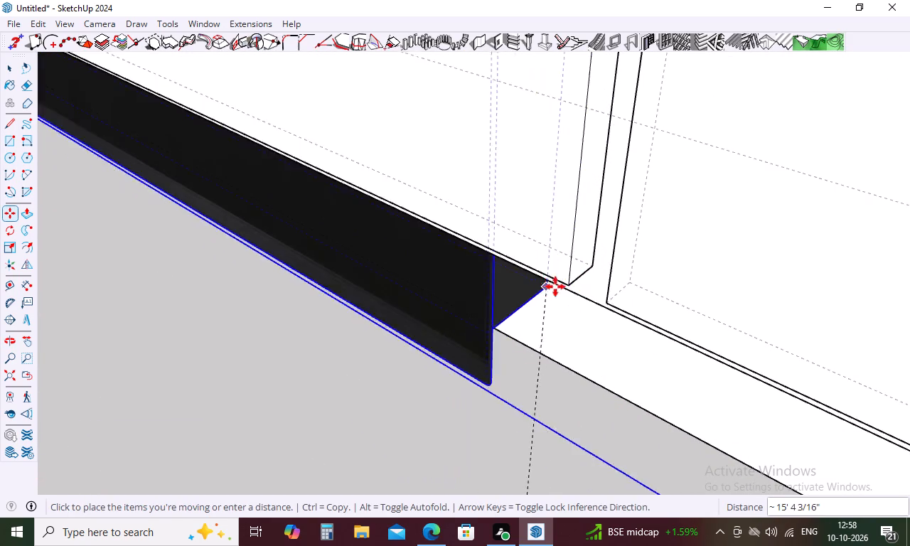
click(567, 286)
Push the oven 3/4" back into the corner cabinet front.
scroll(611, 357, down, 5)
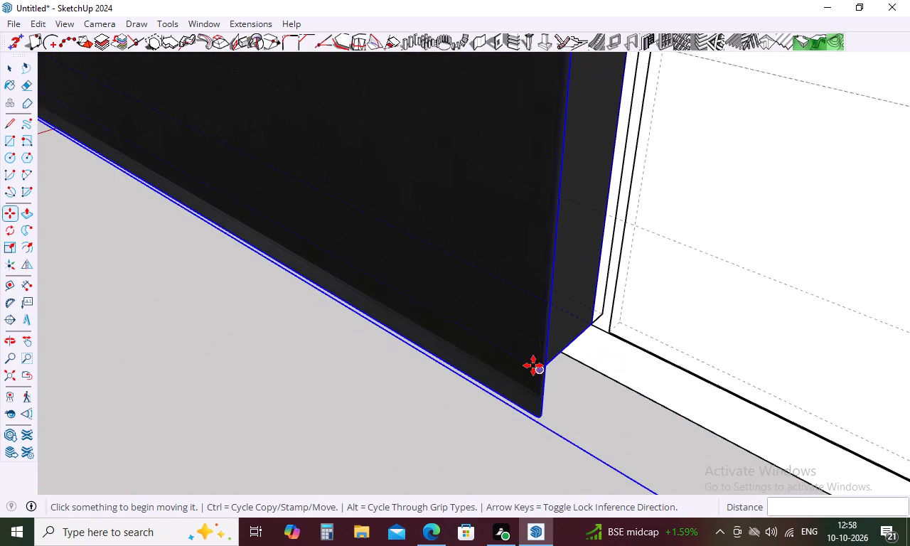
click(557, 345)
click(572, 331)
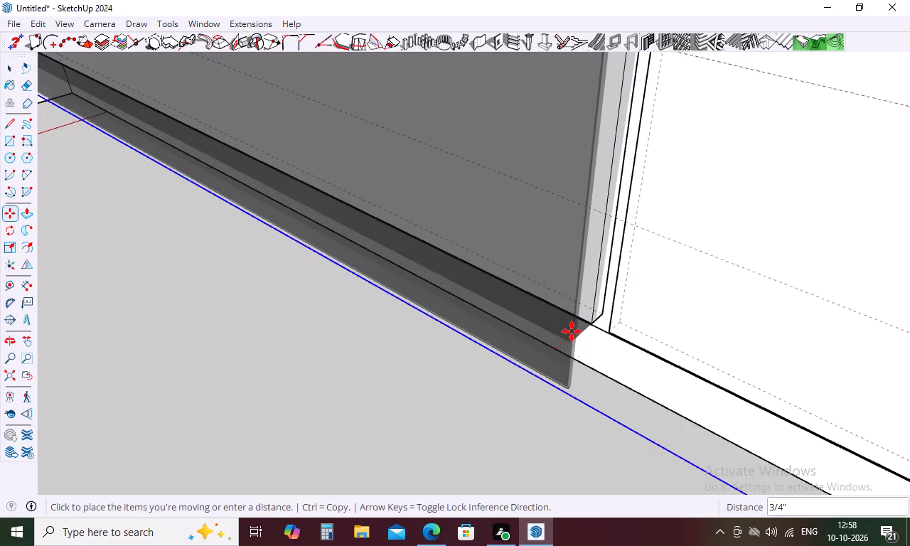
middle_drag(555, 386, 553, 275)
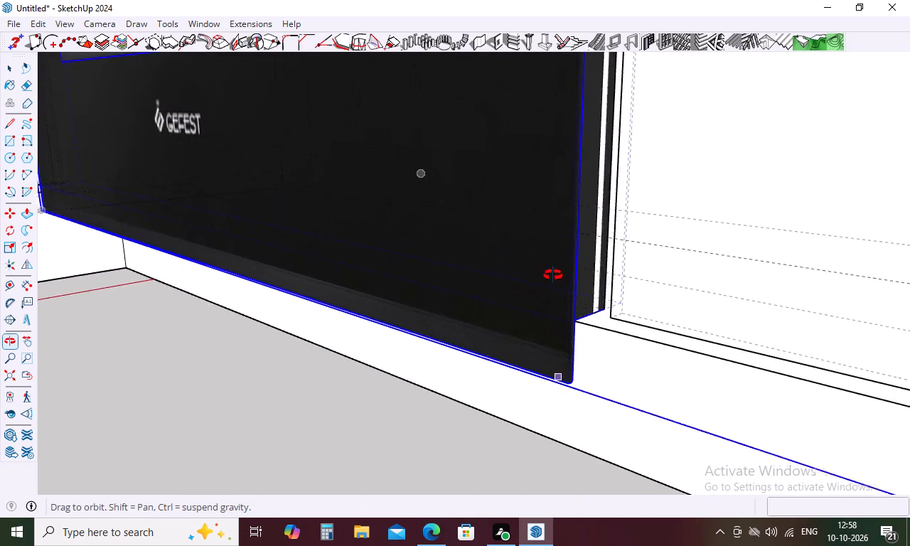
middle_drag(553, 275, 619, 299)
scroll(619, 310, down, 9)
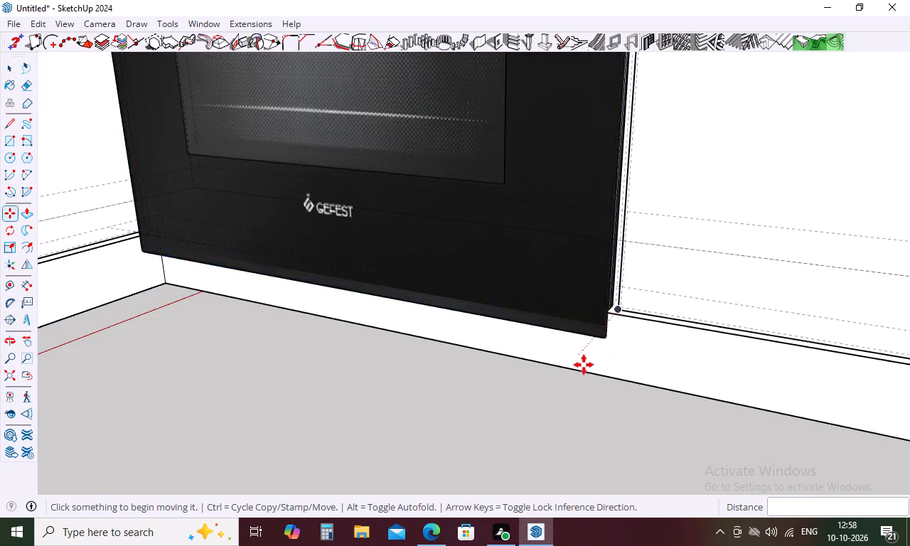
scroll(583, 365, down, 9)
middle_drag(555, 377, 452, 353)
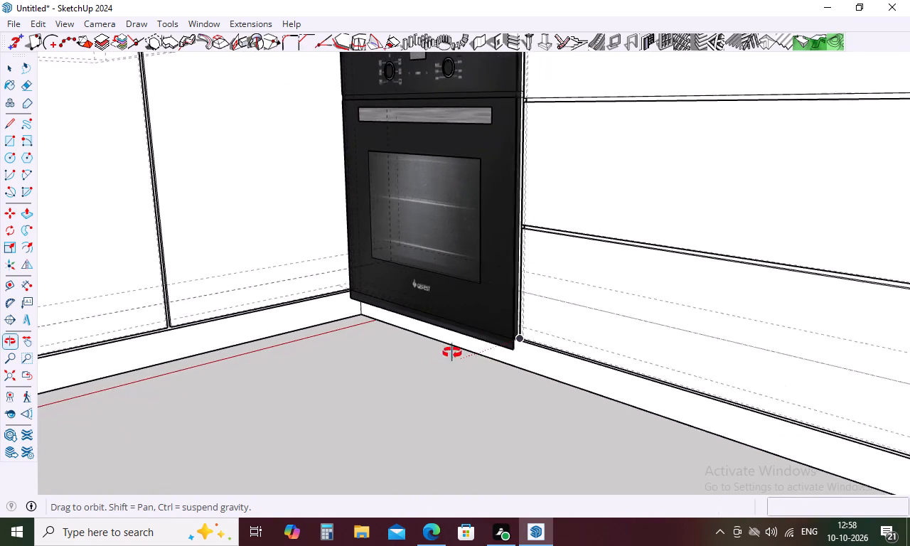
middle_drag(452, 353, 439, 353)
Shift the oven about 2 15/16" by its lower corner to adjust its fit against the cabinet front.
click(490, 350)
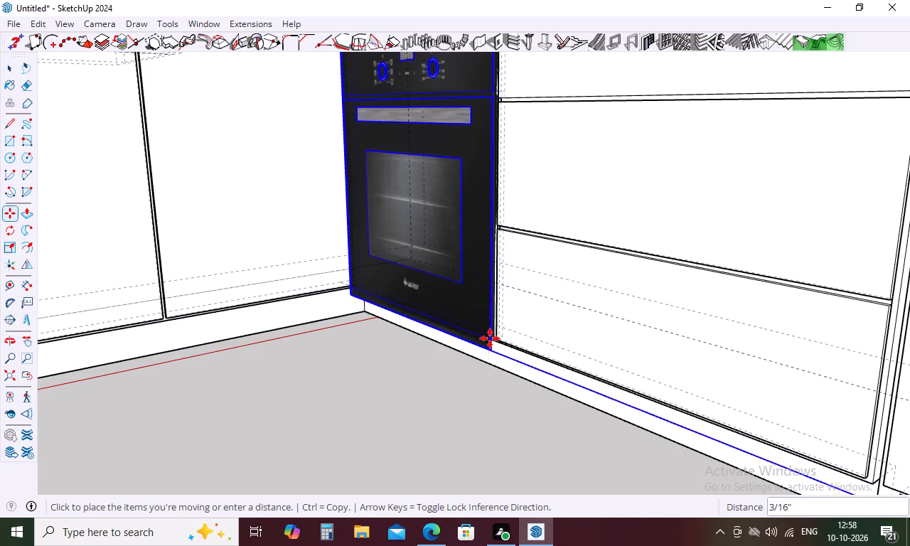
middle_drag(488, 331, 438, 348)
scroll(448, 340, up, 9)
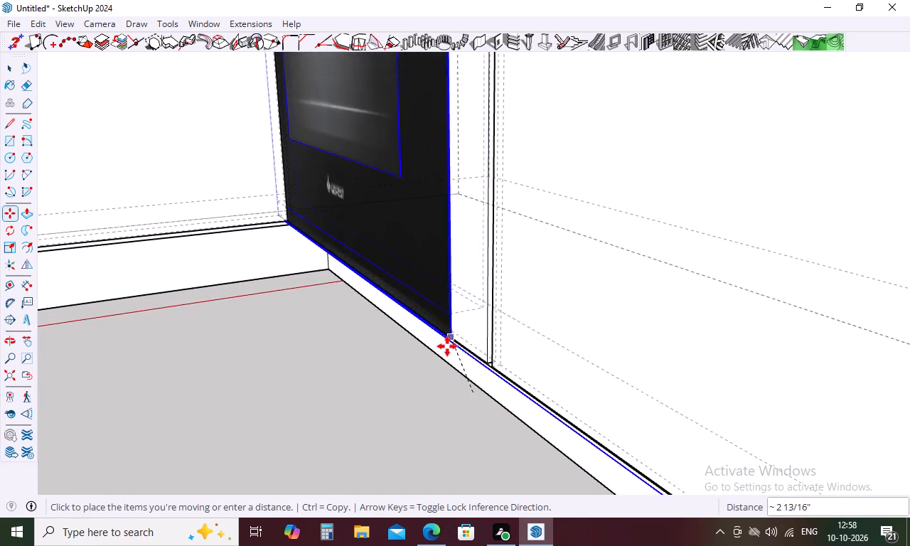
scroll(447, 348, up, 4)
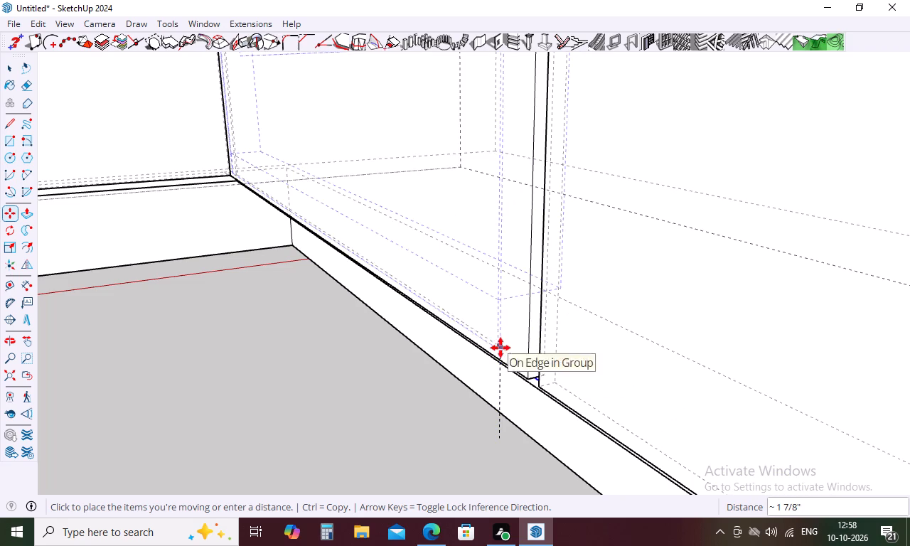
middle_drag(498, 361, 486, 354)
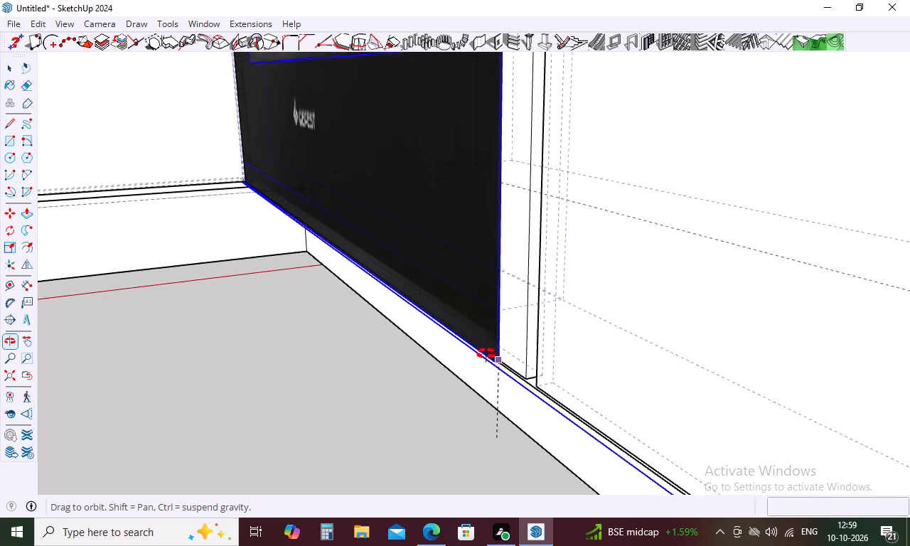
middle_drag(486, 354, 404, 309)
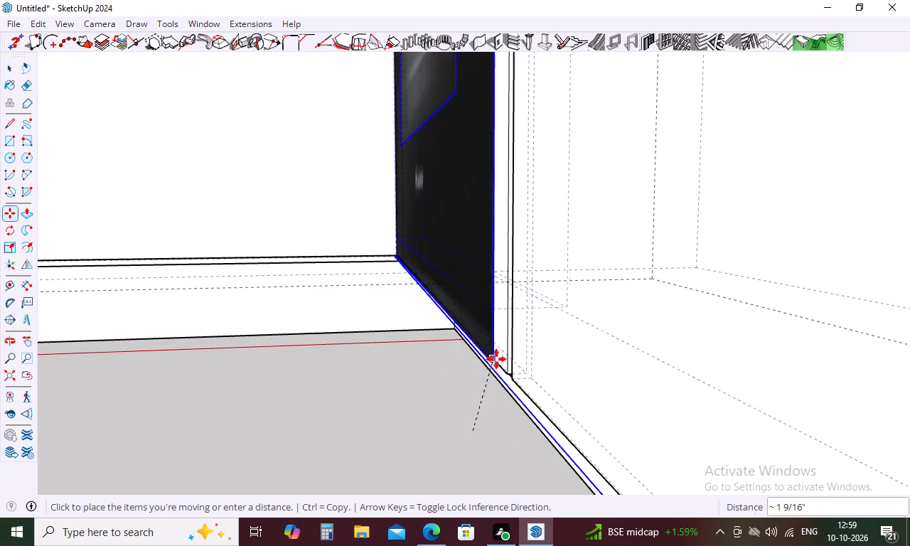
middle_drag(485, 377, 464, 306)
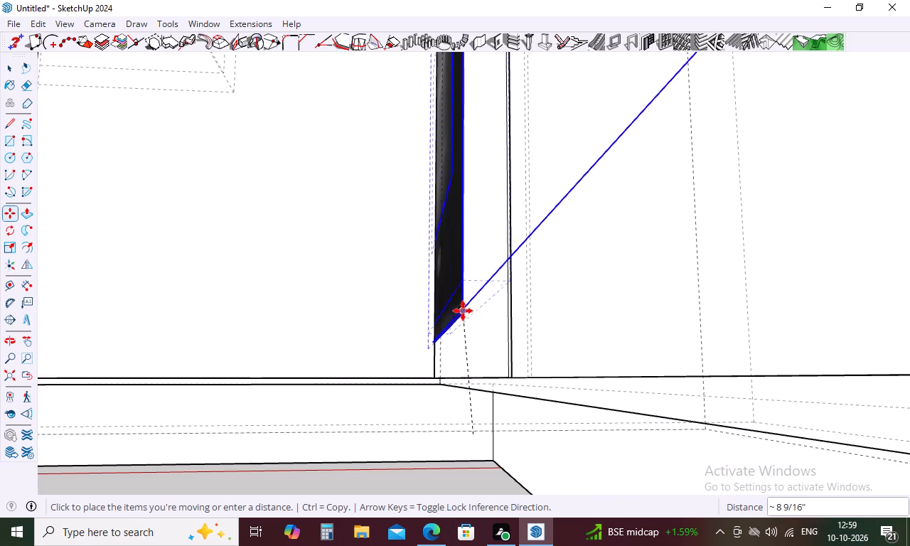
click(484, 360)
Move the oven forward by its lower corner so it projects in front of the cabinet and plinth.
middle_drag(483, 385, 688, 432)
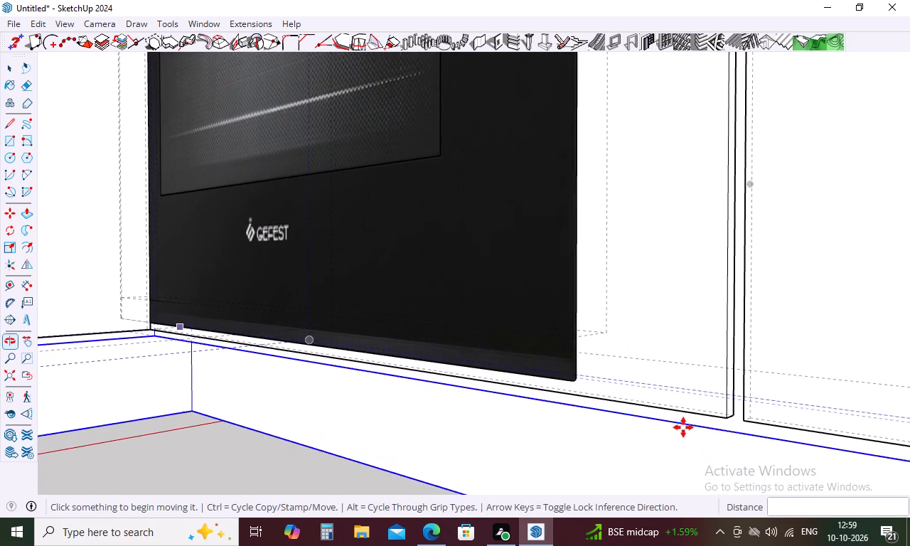
scroll(558, 400, down, 14)
middle_drag(562, 407, 633, 439)
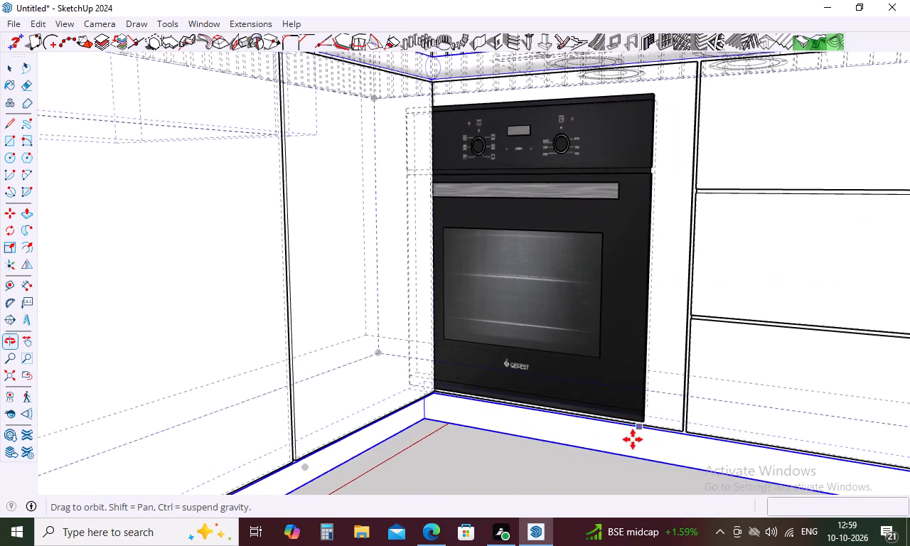
middle_drag(633, 439, 632, 439)
click(640, 420)
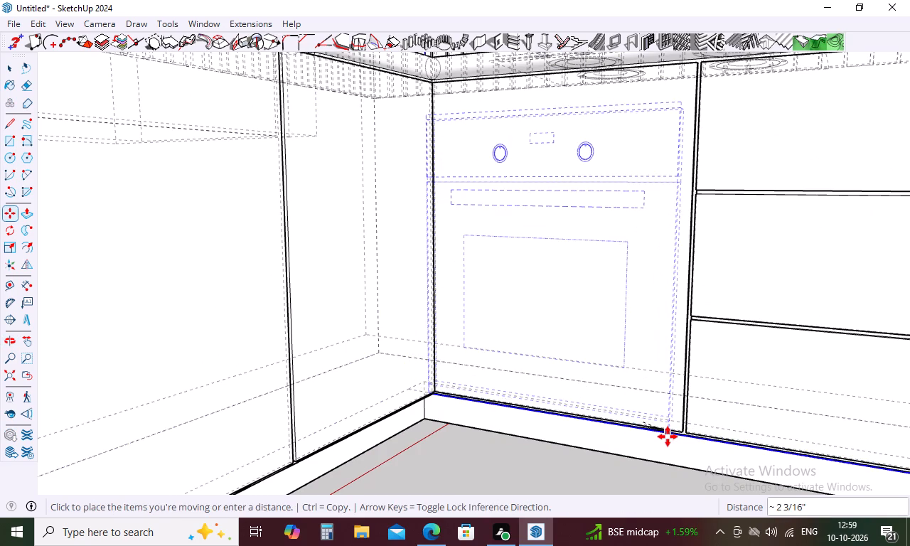
middle_drag(668, 437, 561, 470)
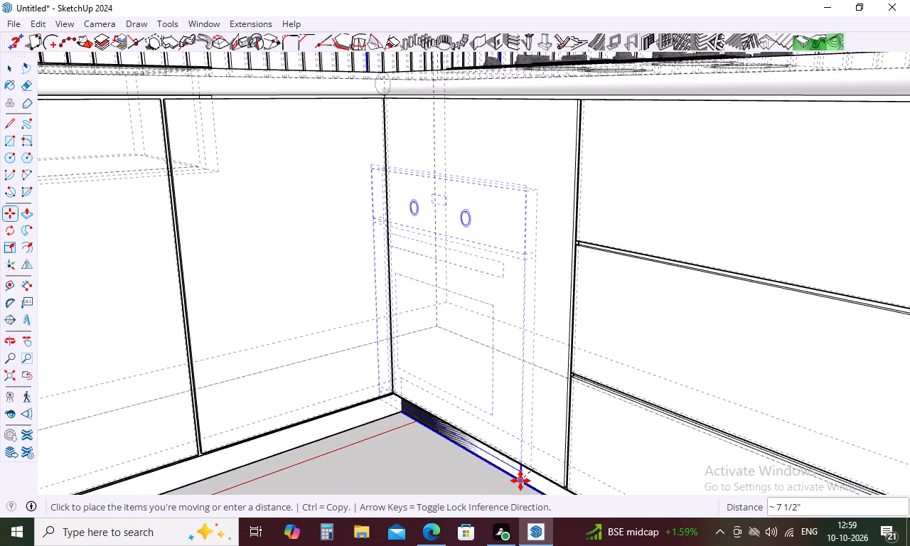
click(502, 489)
Move the oven about 4 1/8" by its lower corner across the corner cabinet front toward the drawers.
middle_drag(491, 433, 412, 380)
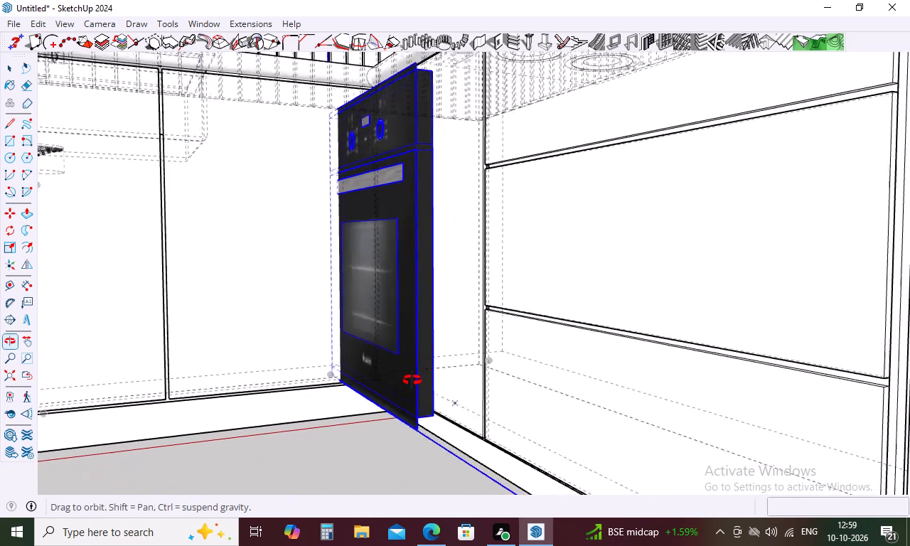
middle_drag(412, 380, 412, 381)
click(422, 422)
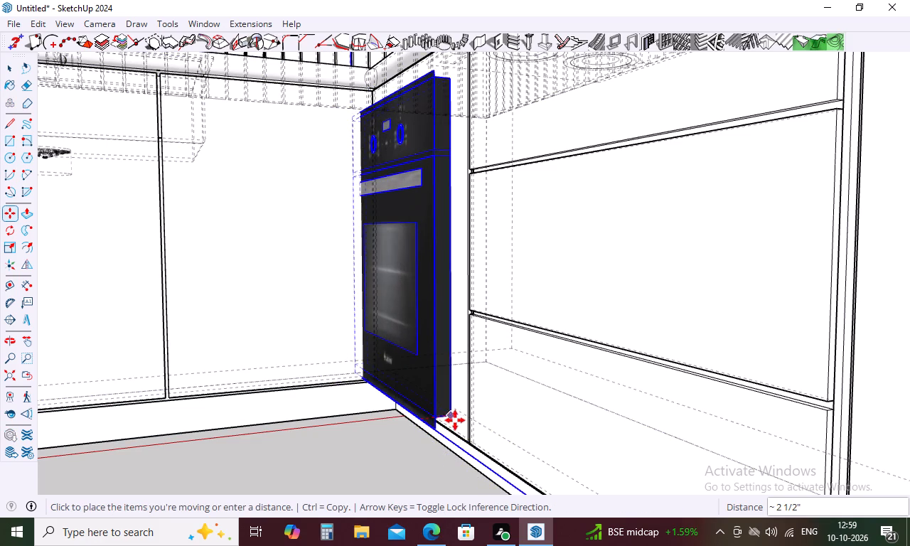
middle_drag(470, 425, 483, 405)
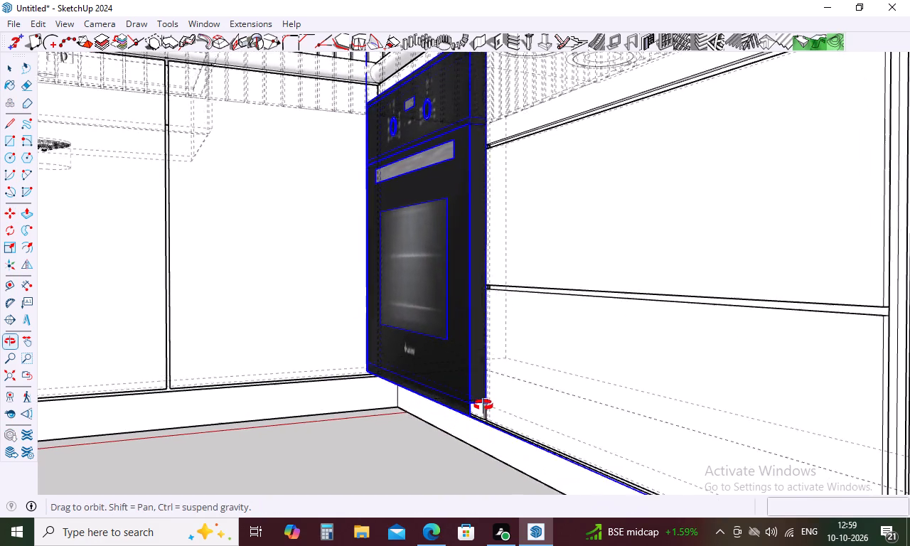
middle_drag(483, 405, 505, 409)
scroll(527, 395, up, 5)
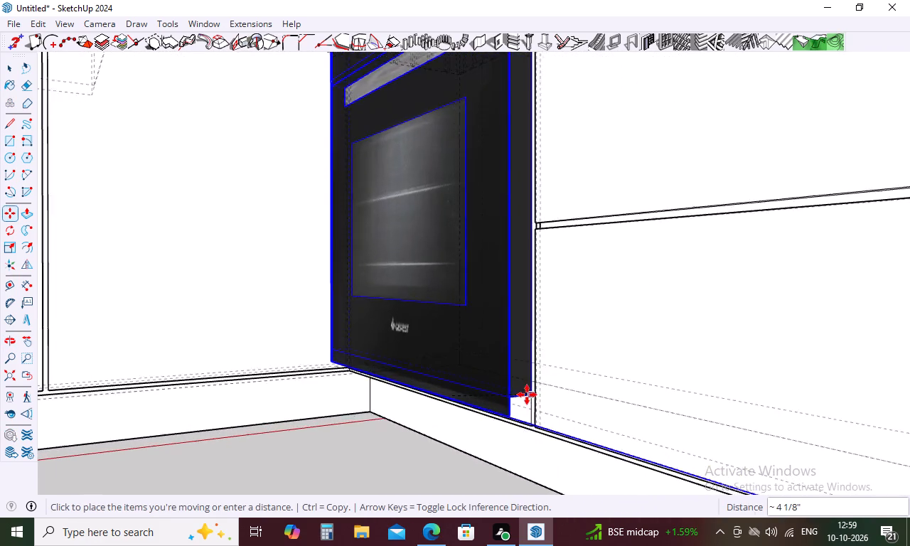
scroll(527, 395, up, 8)
click(541, 391)
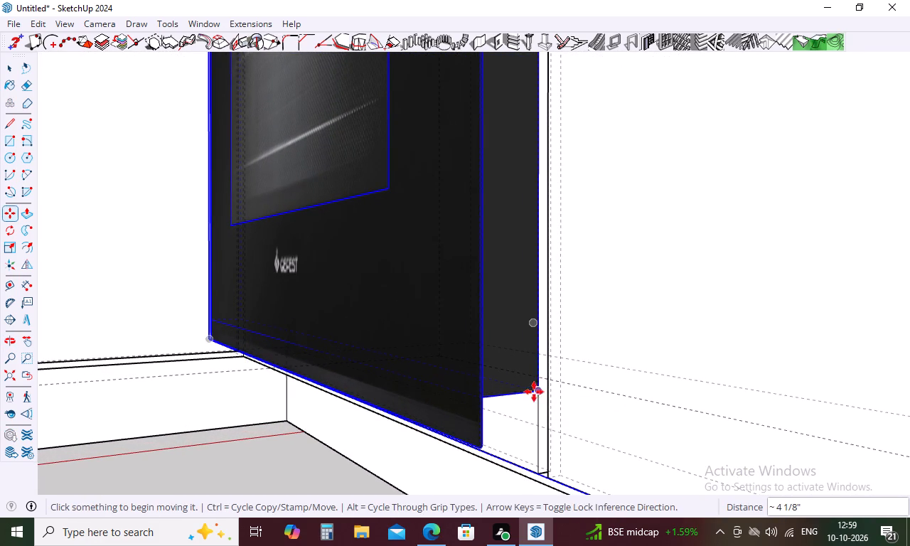
Shift the oven about 5/8" further toward the drawers to line up its side with the cabinet edge, and deselect it.
click(513, 394)
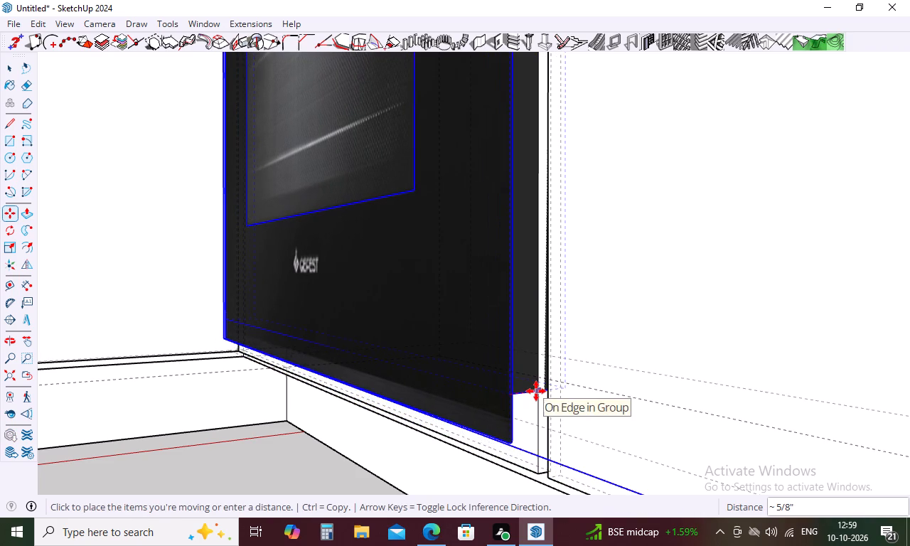
click(536, 391)
middle_drag(545, 422, 751, 392)
scroll(751, 392, down, 4)
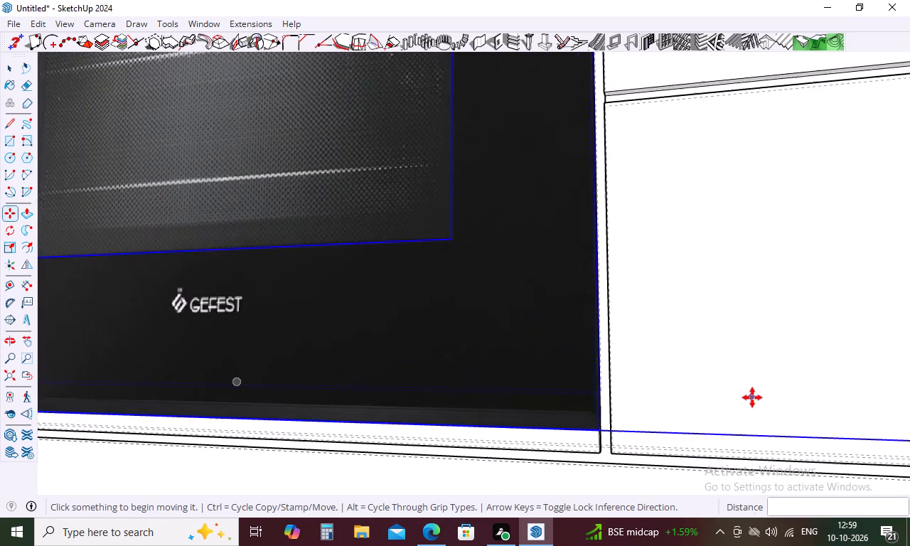
scroll(752, 397, down, 9)
middle_drag(760, 422, 773, 496)
scroll(756, 441, down, 5)
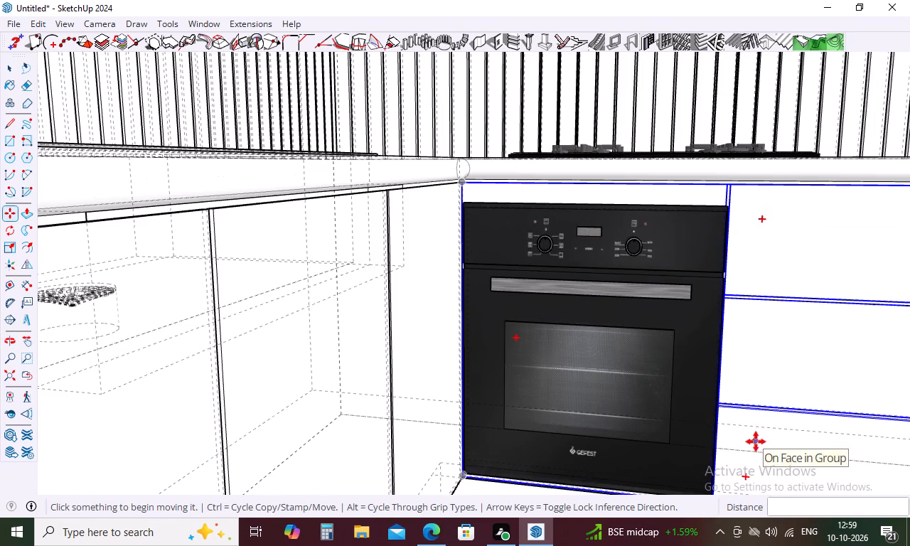
scroll(498, 291, down, 9)
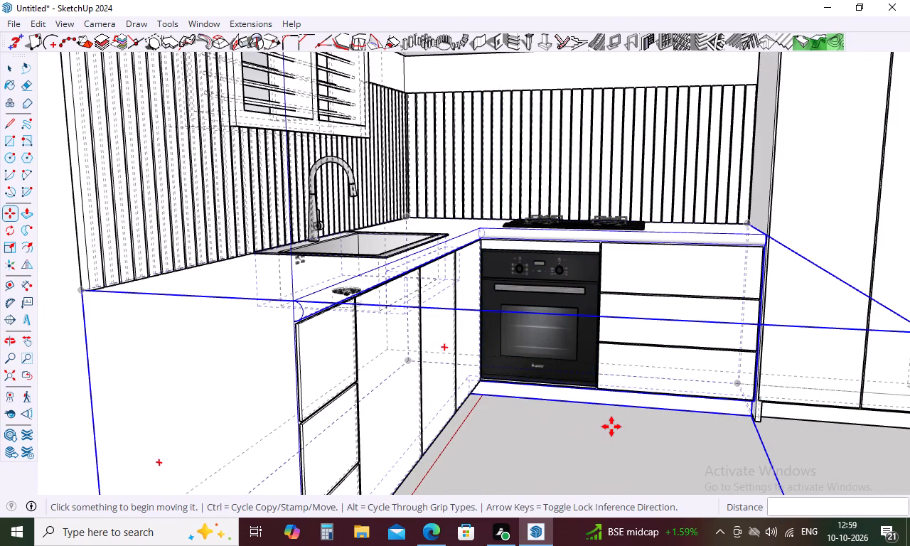
key(space)
click(609, 419)
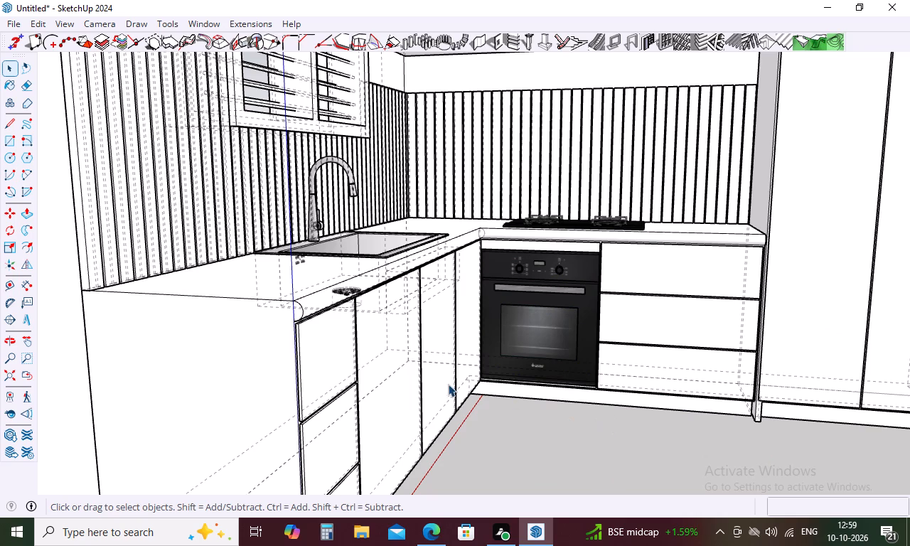
Turn off the dashed back-edge display for the whole kitchen model.
scroll(448, 360, down, 5)
scroll(446, 296, down, 9)
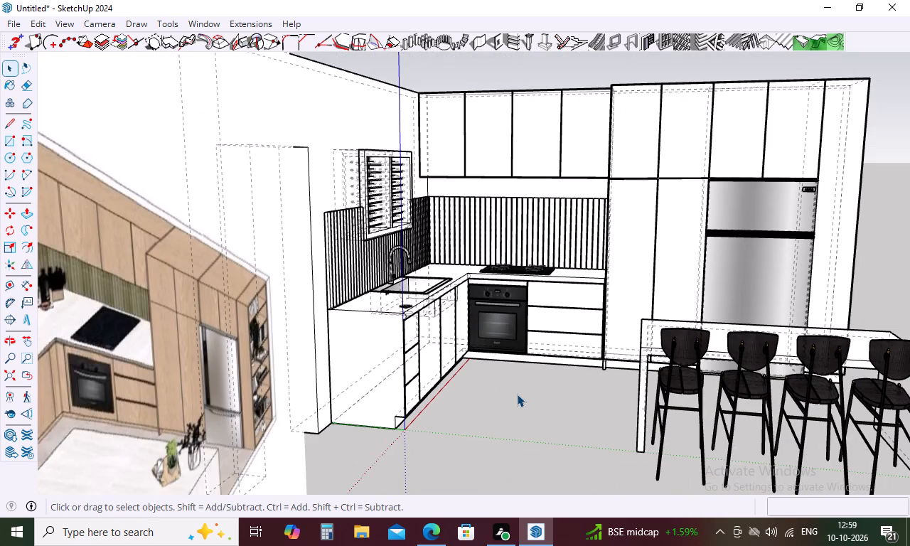
key(k)
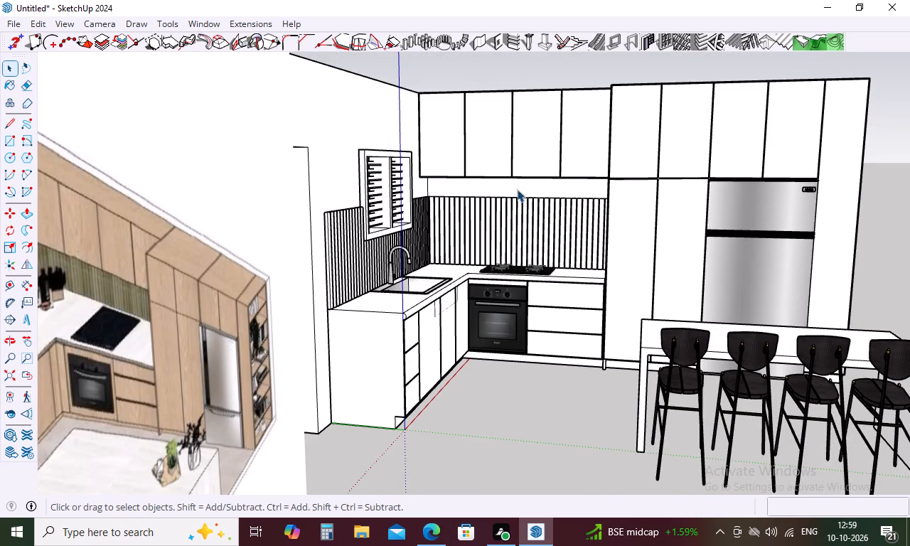
Compare the kitchen model with the reference image, examining the plants and decor on the island.
scroll(504, 204, down, 6)
middle_drag(508, 354, 356, 370)
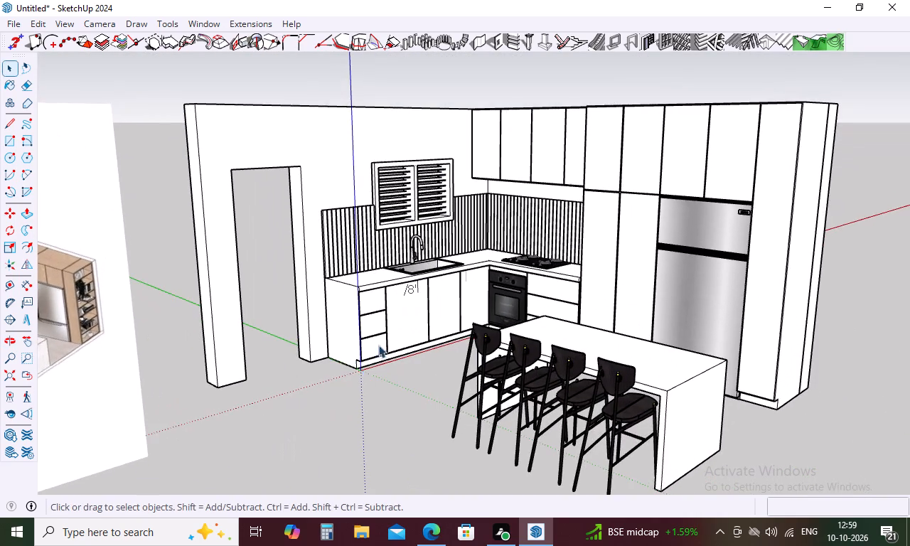
scroll(392, 316, down, 5)
scroll(173, 334, up, 3)
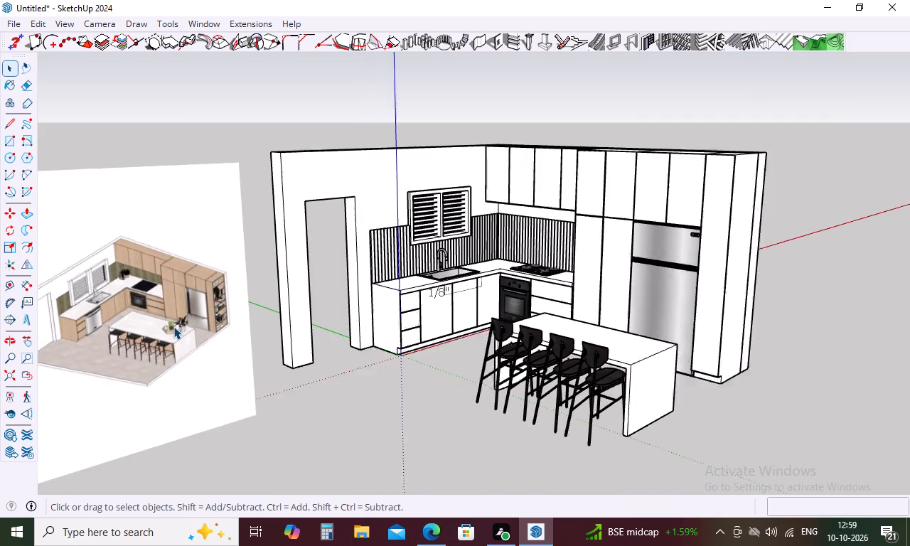
scroll(173, 326, up, 20)
scroll(173, 326, up, 13)
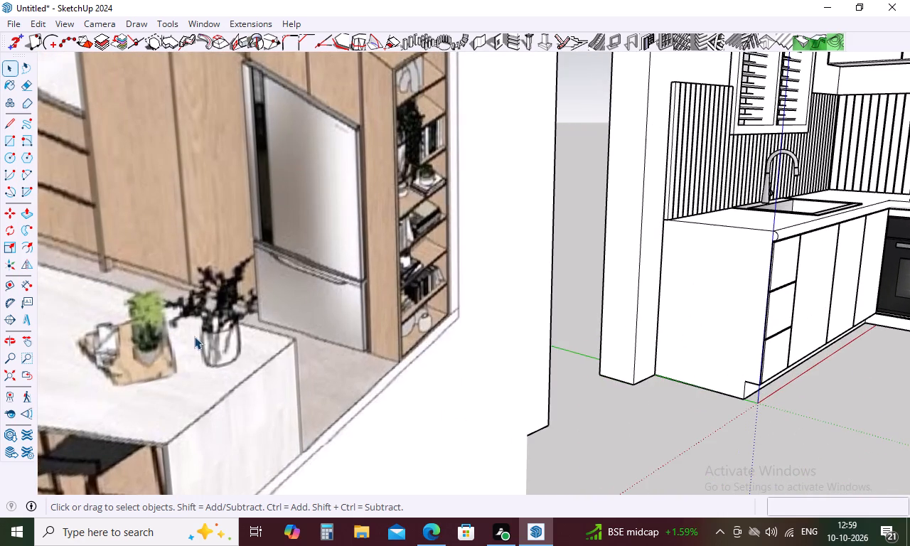
scroll(226, 337, down, 12)
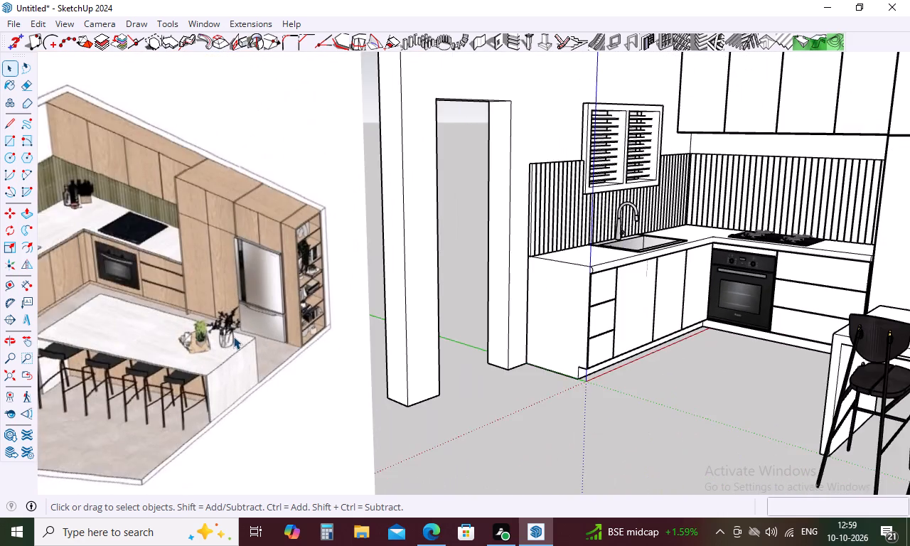
scroll(233, 336, down, 17)
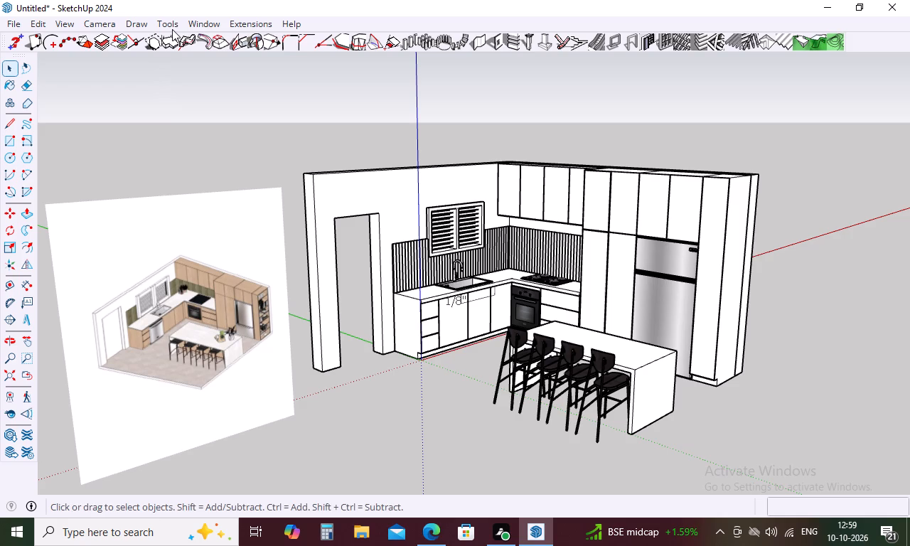
Search 3D Warehouse for "plants".
click(216, 23)
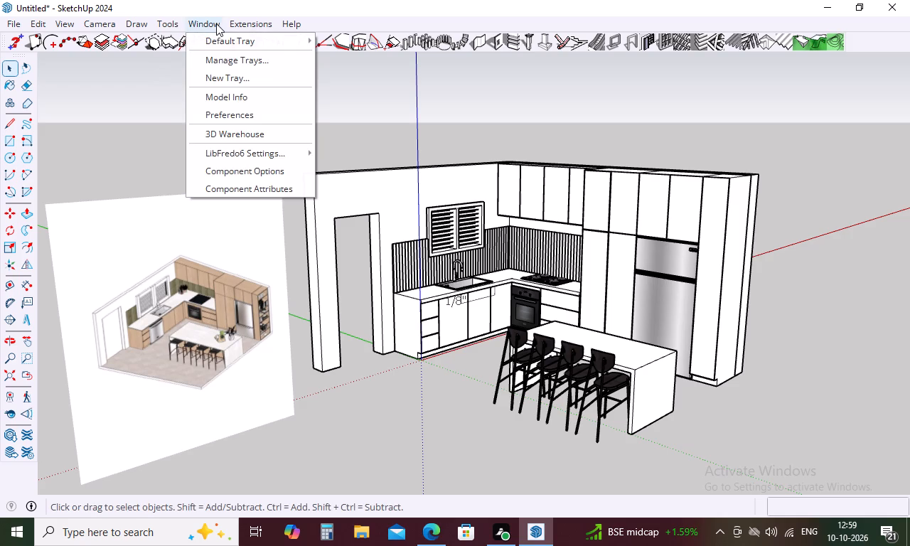
click(252, 131)
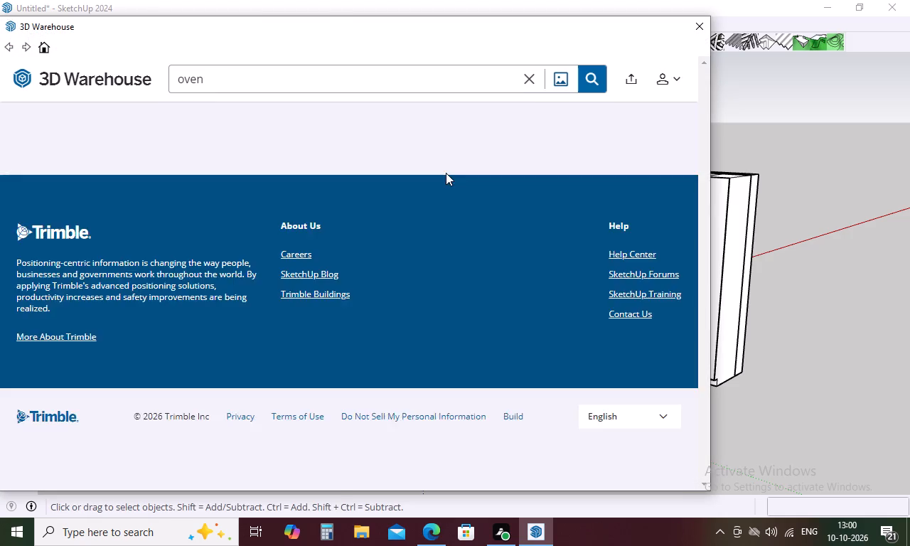
click(287, 73)
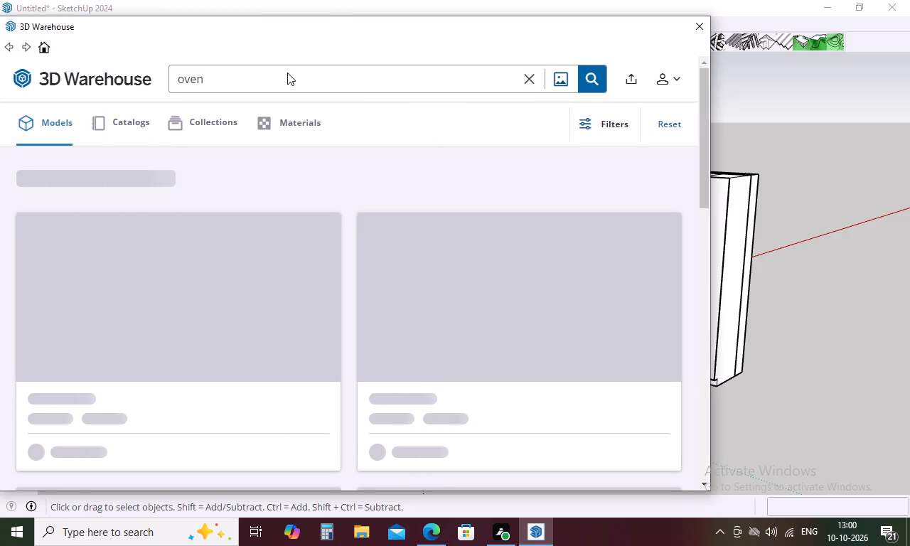
click(235, 73)
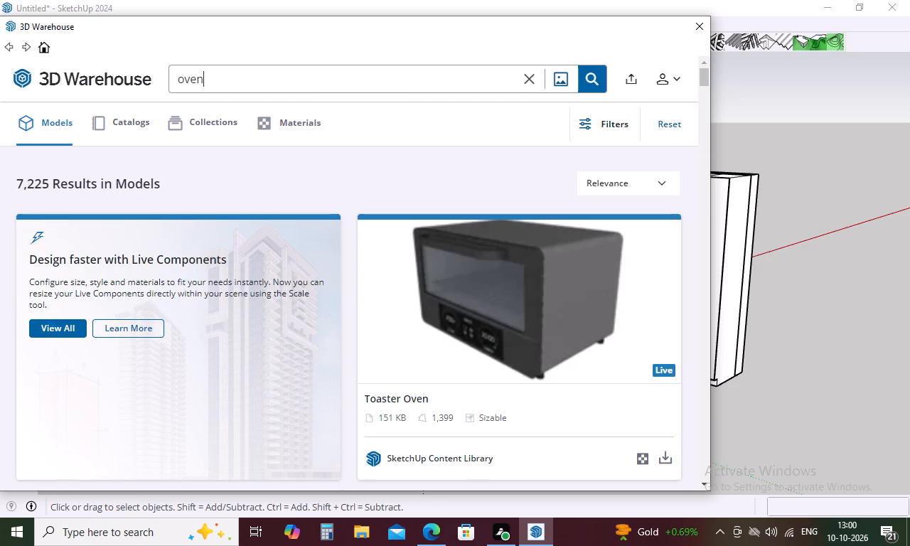
key(BackSpace)
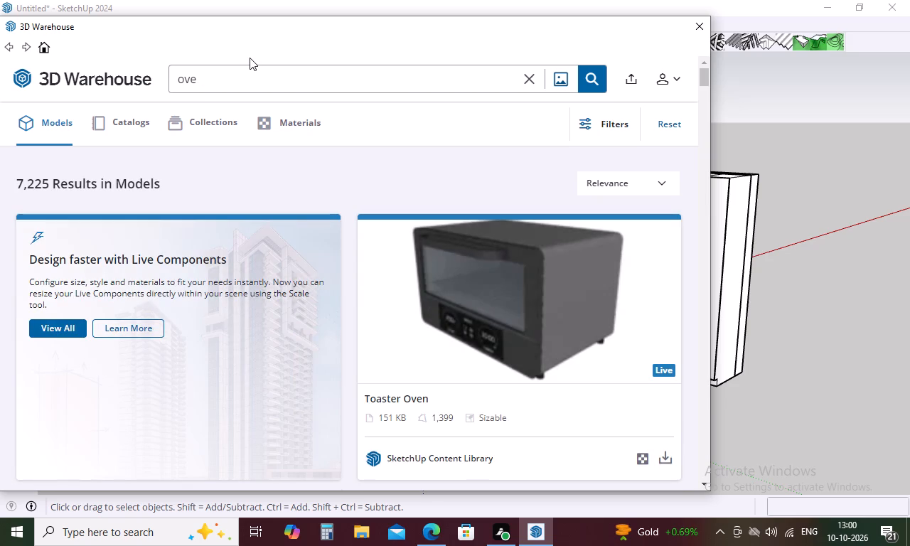
key(BackSpace)
key(BackSpace)
key(BackSpace)
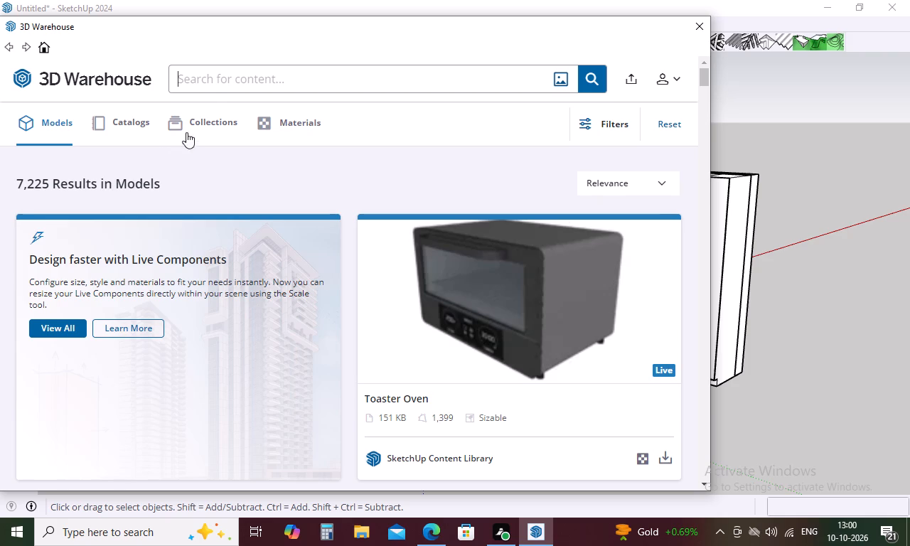
key(p)
text(lants)
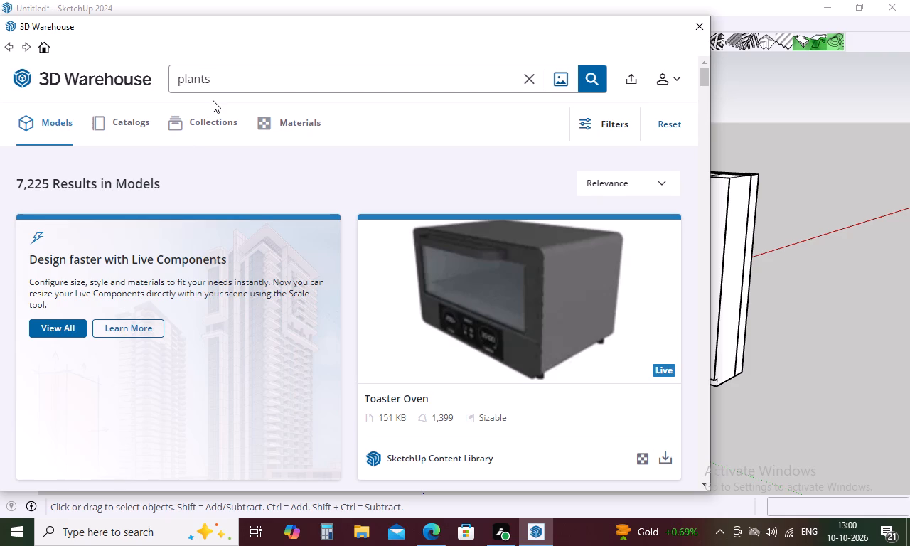
key(Return)
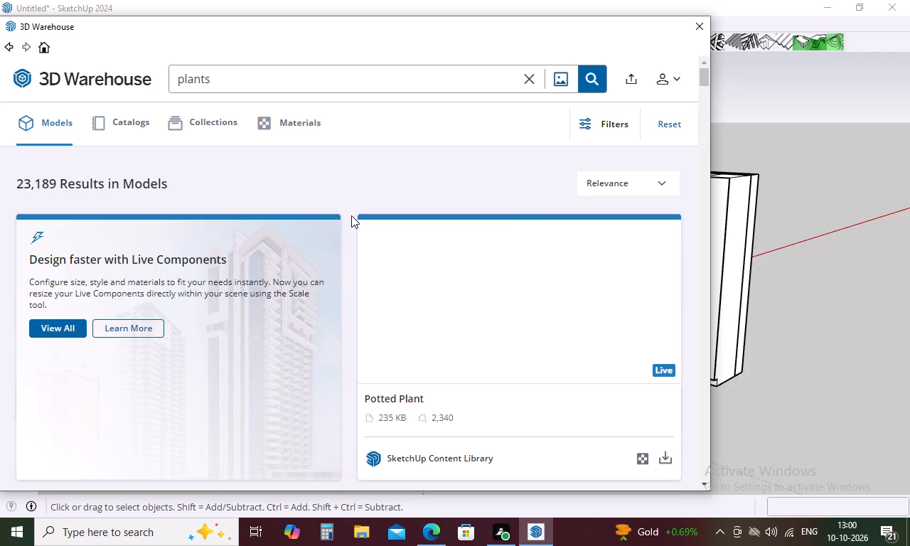
Browse the plant models in the search results for one suited to the kitchen.
scroll(390, 245, down, 5)
scroll(815, 236, down, 18)
scroll(818, 236, down, 19)
scroll(807, 250, down, 4)
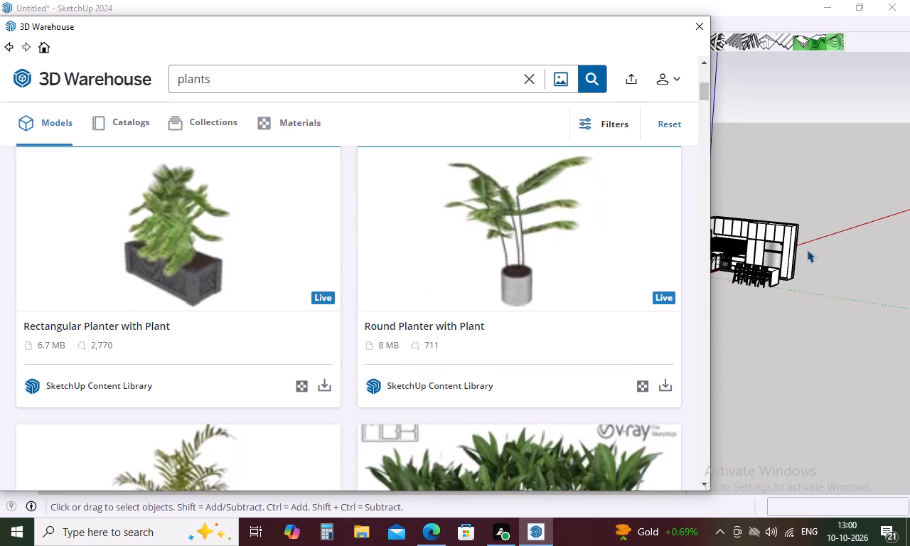
Examine the plants on the island and shelves in the reference image beside the model library.
scroll(807, 250, down, 12)
middle_drag(744, 256, 722, 261)
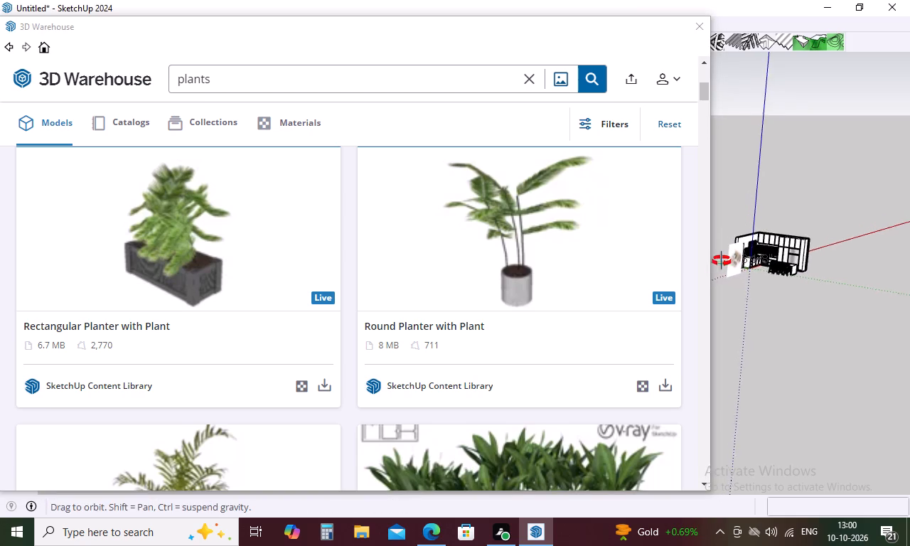
middle_drag(722, 261, 685, 264)
middle_drag(823, 267, 746, 290)
scroll(742, 295, up, 7)
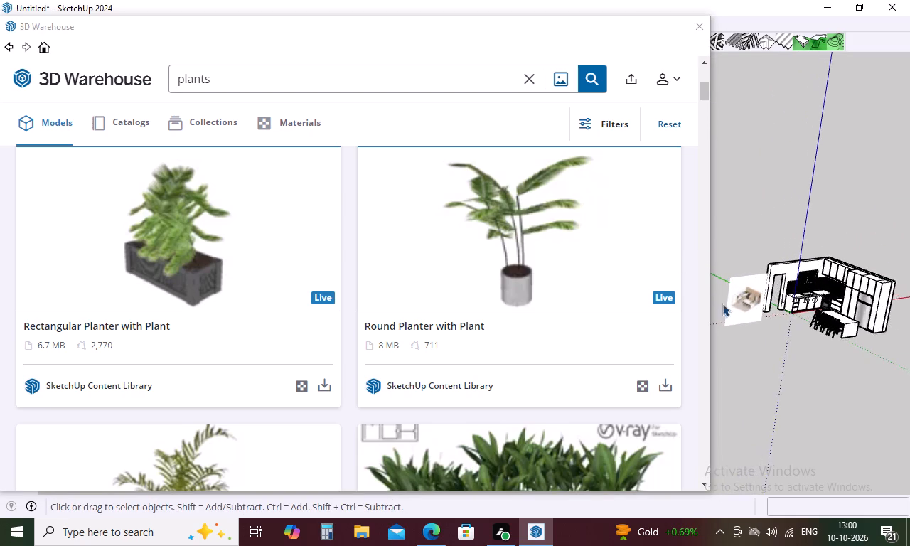
scroll(722, 304, up, 20)
scroll(722, 304, up, 8)
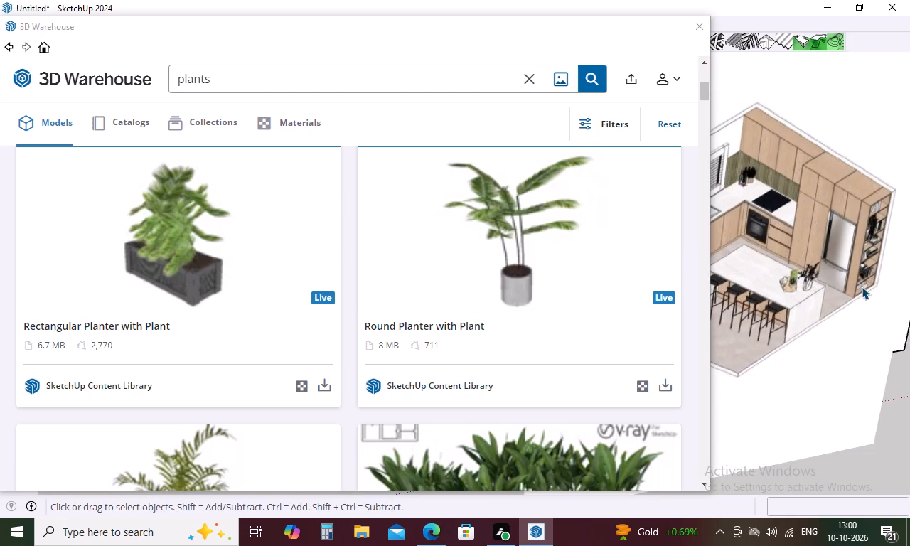
scroll(850, 290, up, 4)
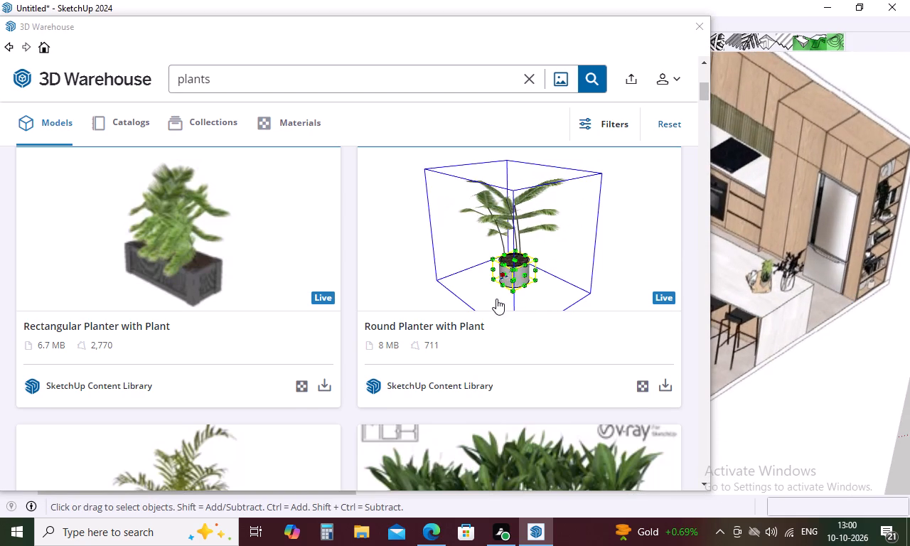
Browse further through the plant models in the search results for a small potted plant suited to the island.
scroll(496, 297, down, 10)
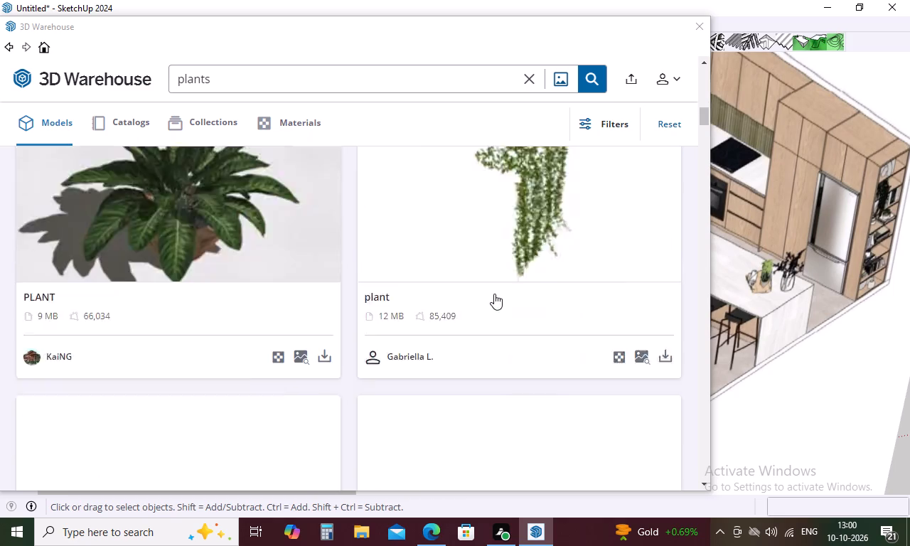
scroll(494, 294, down, 5)
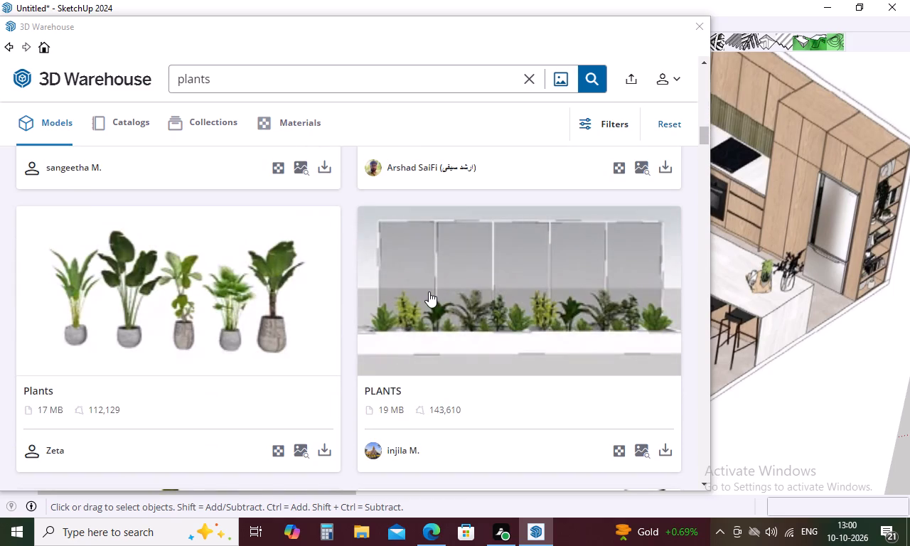
scroll(429, 291, down, 4)
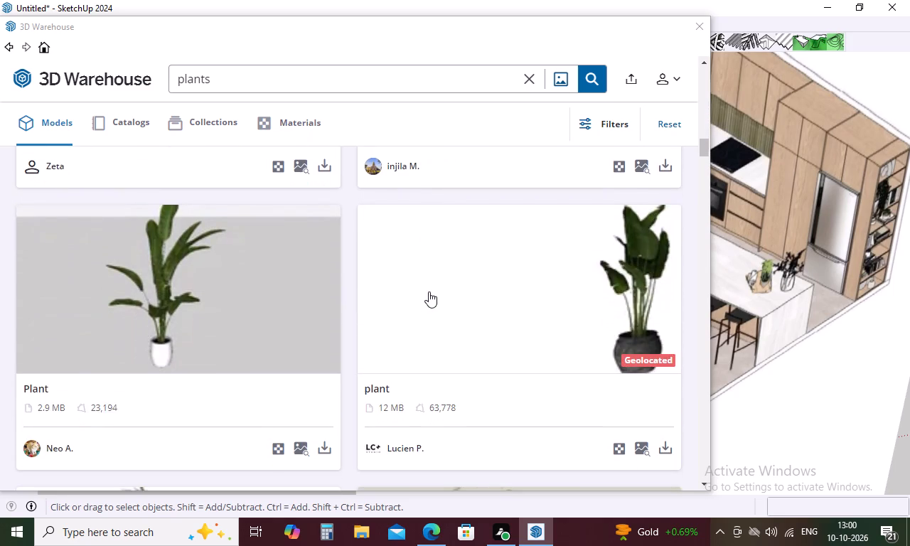
scroll(429, 291, down, 14)
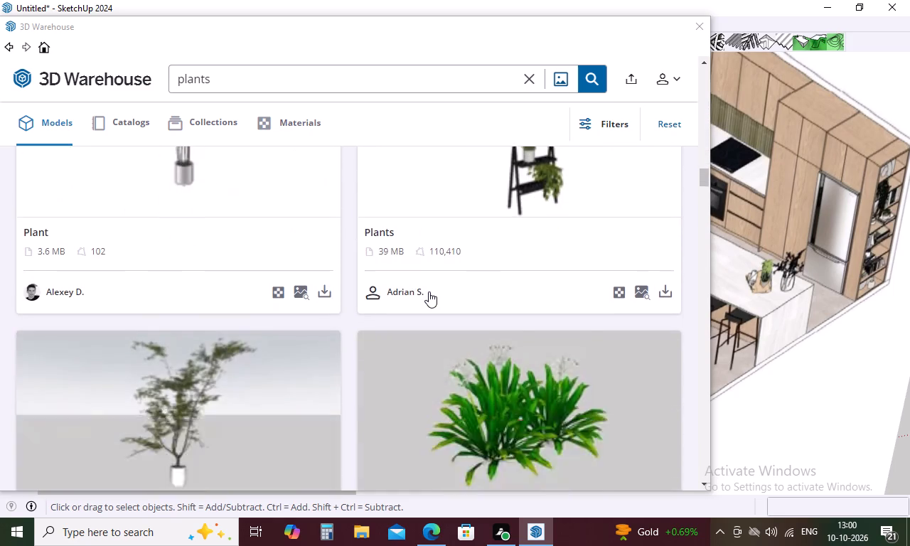
scroll(429, 291, down, 10)
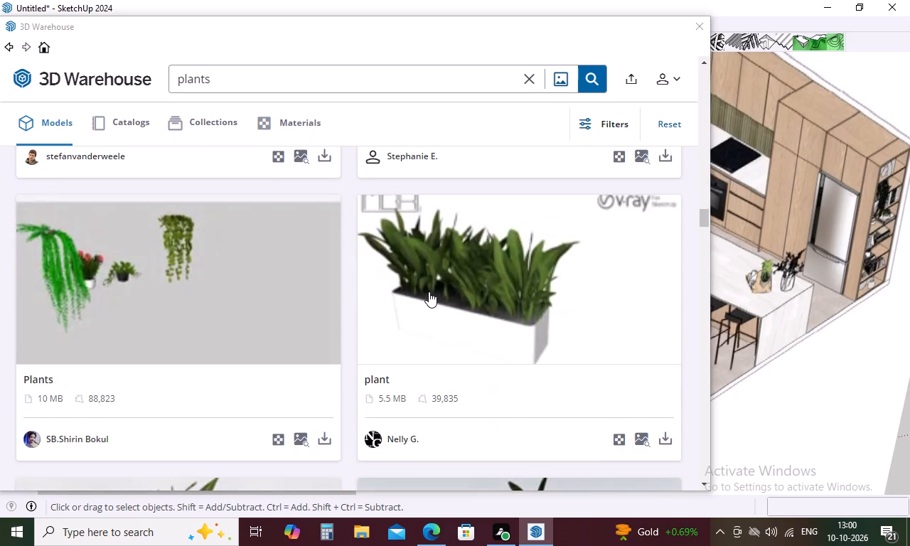
scroll(429, 291, down, 10)
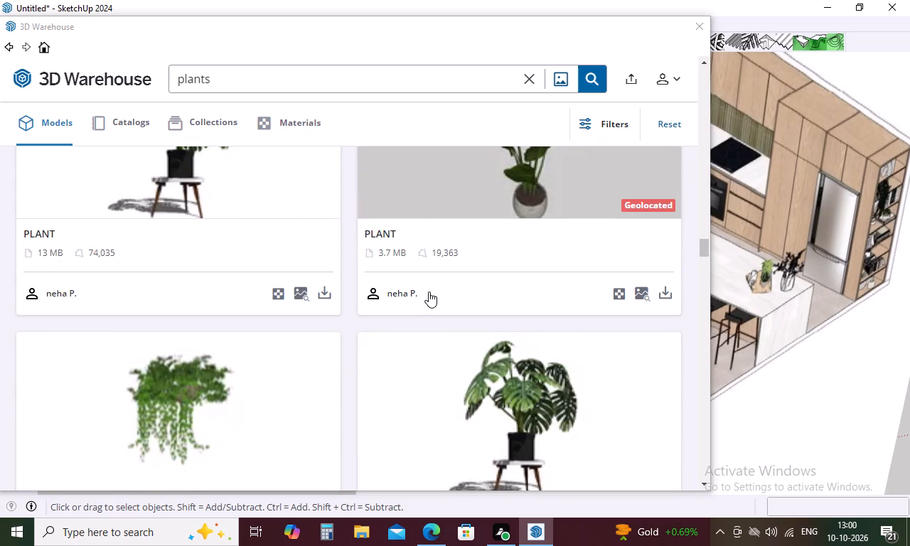
scroll(429, 291, down, 4)
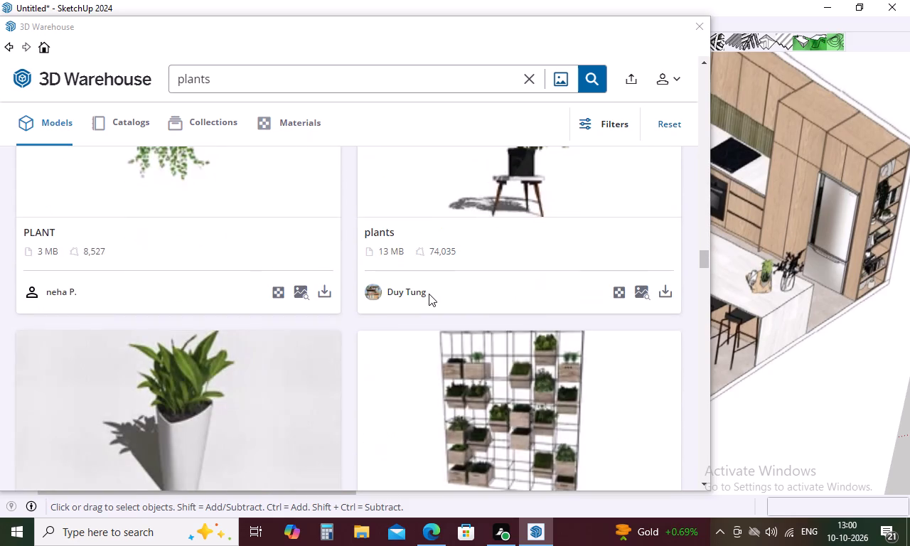
scroll(429, 294, down, 12)
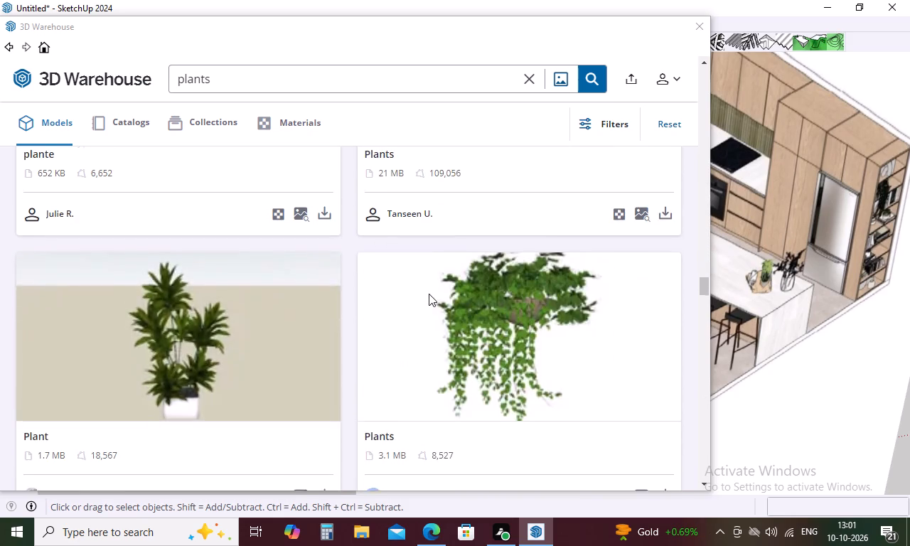
scroll(429, 294, down, 9)
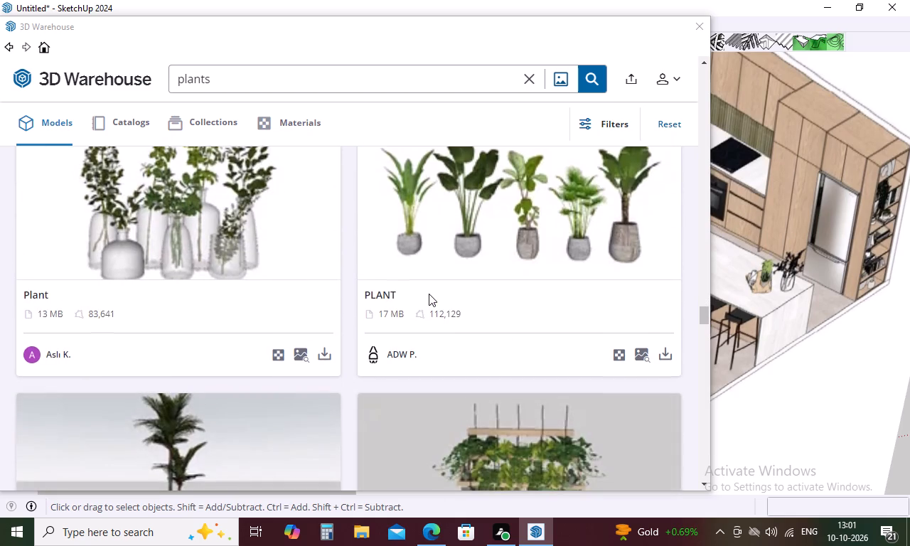
scroll(429, 294, down, 10)
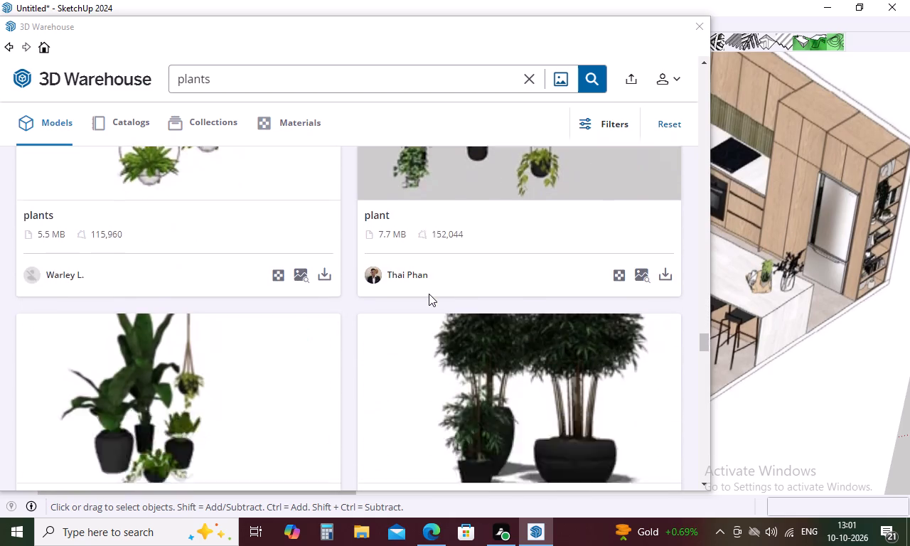
scroll(429, 294, down, 10)
scroll(429, 294, up, 4)
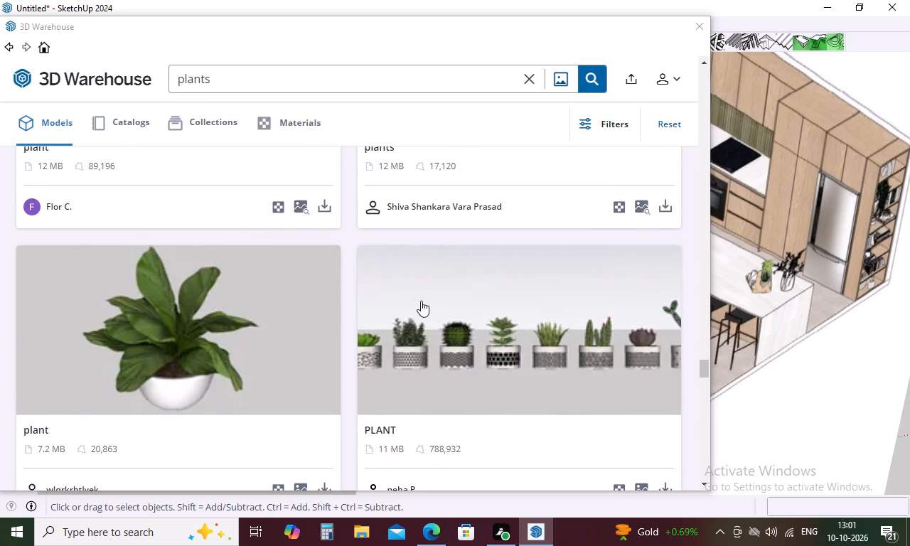
scroll(287, 294, down, 2)
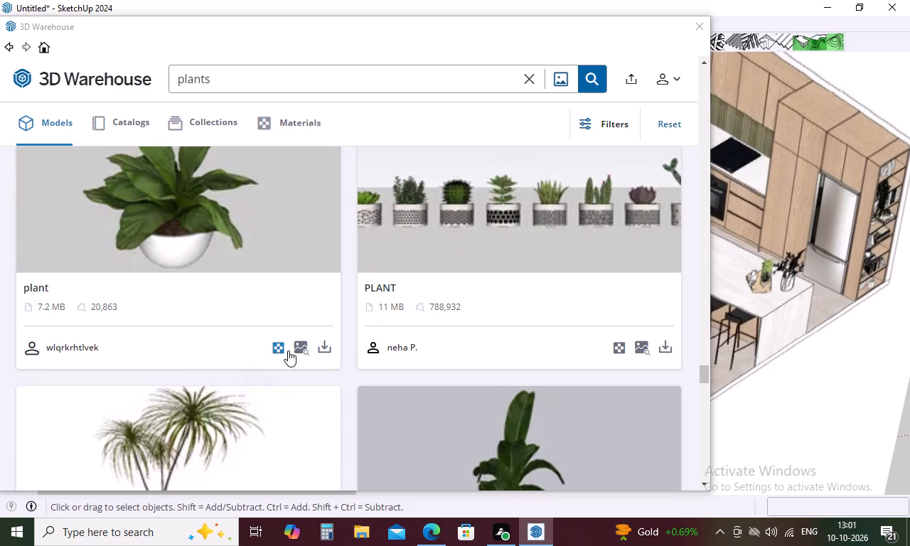
Load the broad-leaved plant in a white bowl pot directly into the model and place it on the floor in front of the kitchen.
click(323, 348)
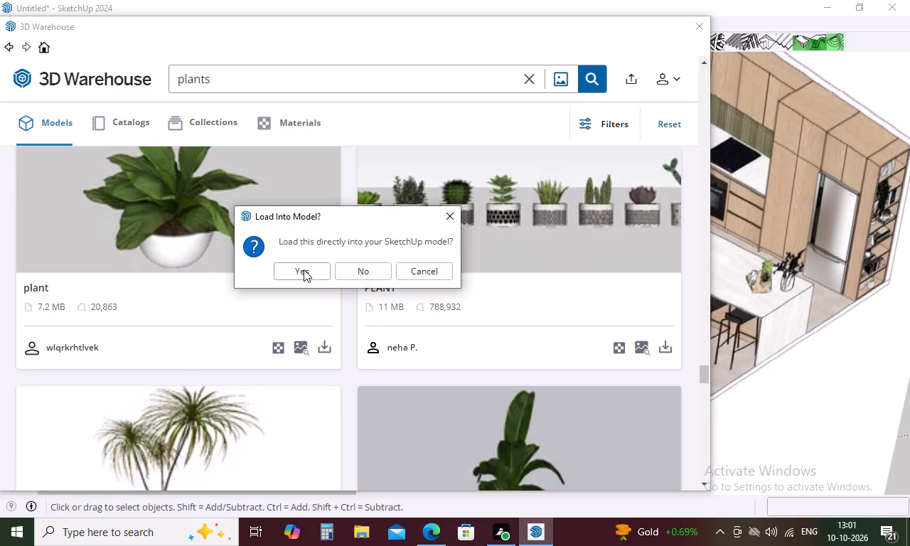
click(304, 269)
scroll(291, 304, down, 5)
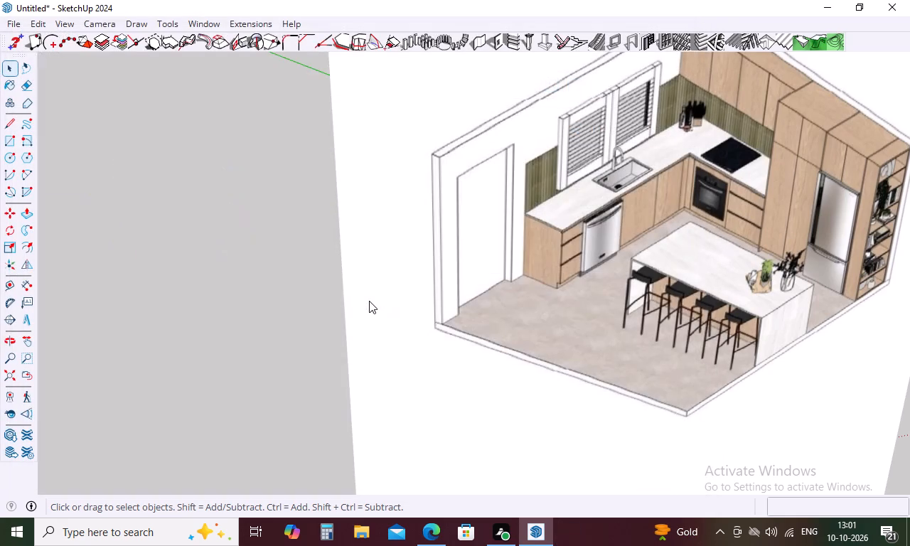
scroll(400, 331, down, 5)
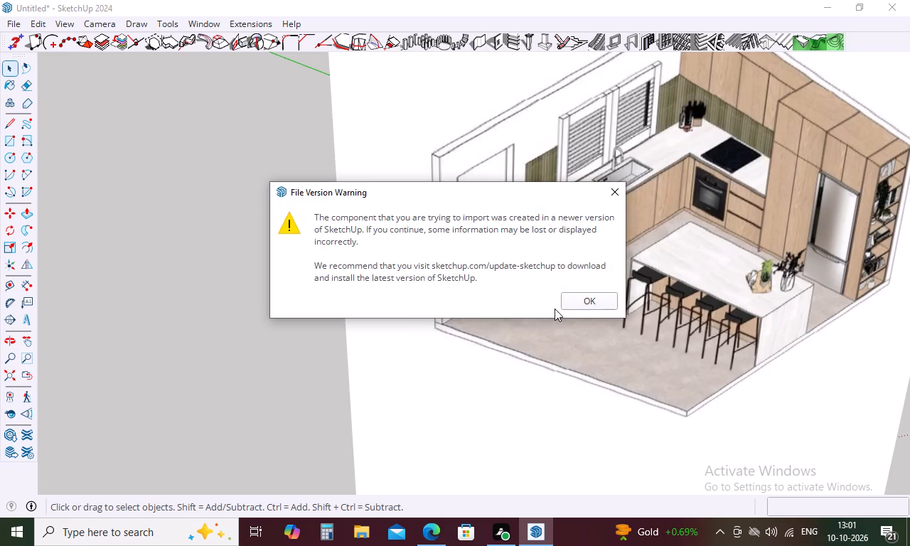
click(577, 298)
scroll(439, 296, down, 5)
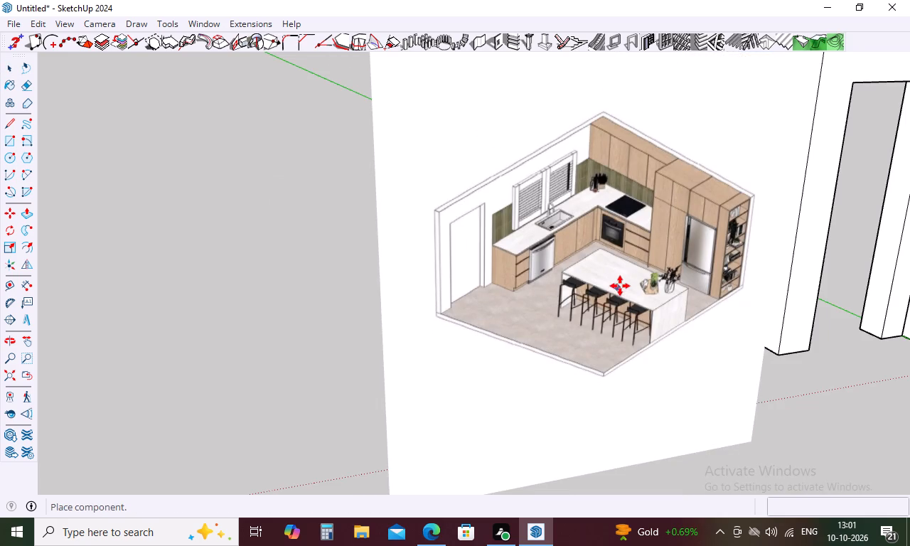
scroll(570, 260, down, 9)
scroll(670, 275, down, 2)
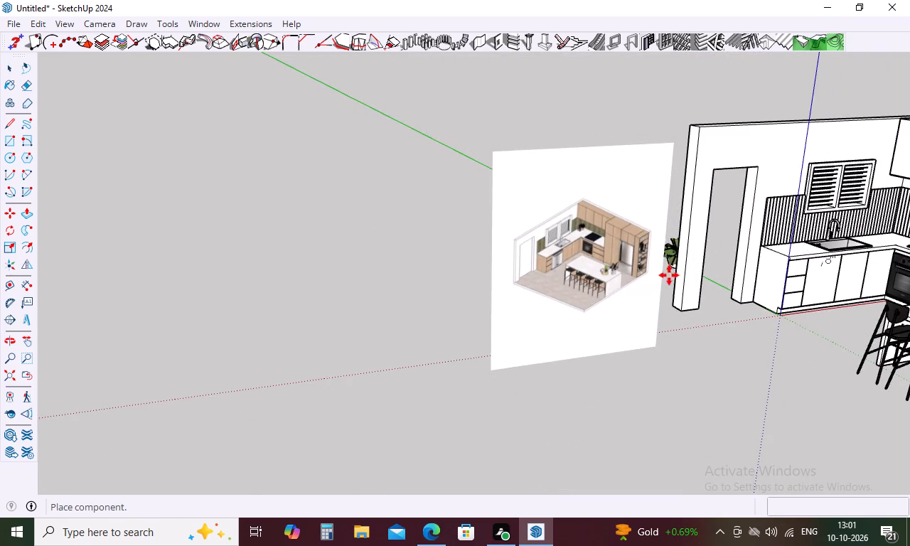
scroll(669, 275, down, 11)
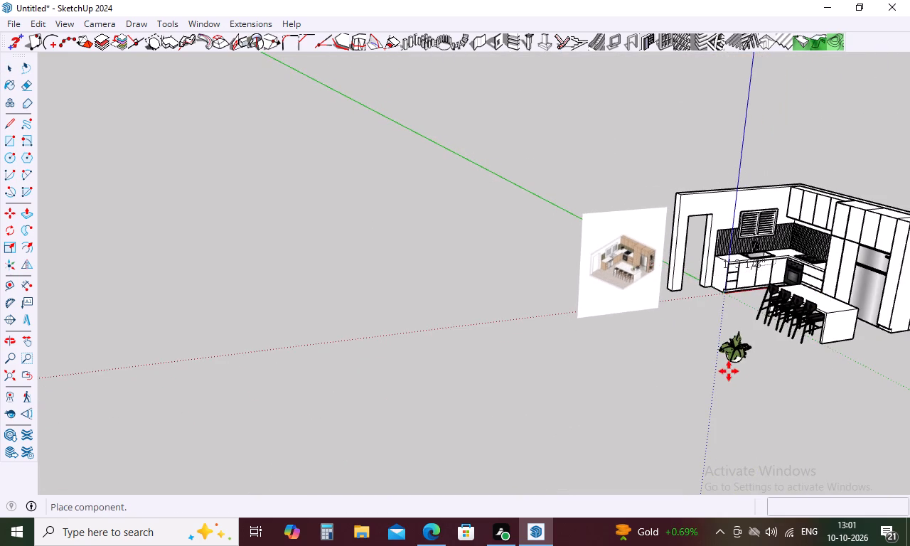
click(729, 371)
Scale the plant by 0.28, 1.31 in red-green, about 1.21, 0.52 in green-blue, and 0.63, 1.00 in red-green.
middle_drag(770, 370, 757, 314)
scroll(747, 323, up, 7)
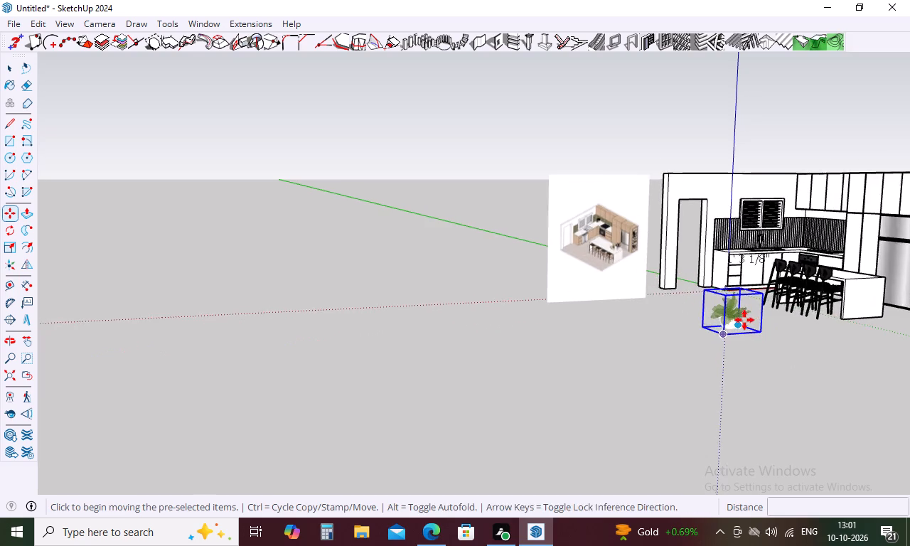
scroll(744, 320, up, 12)
key(s)
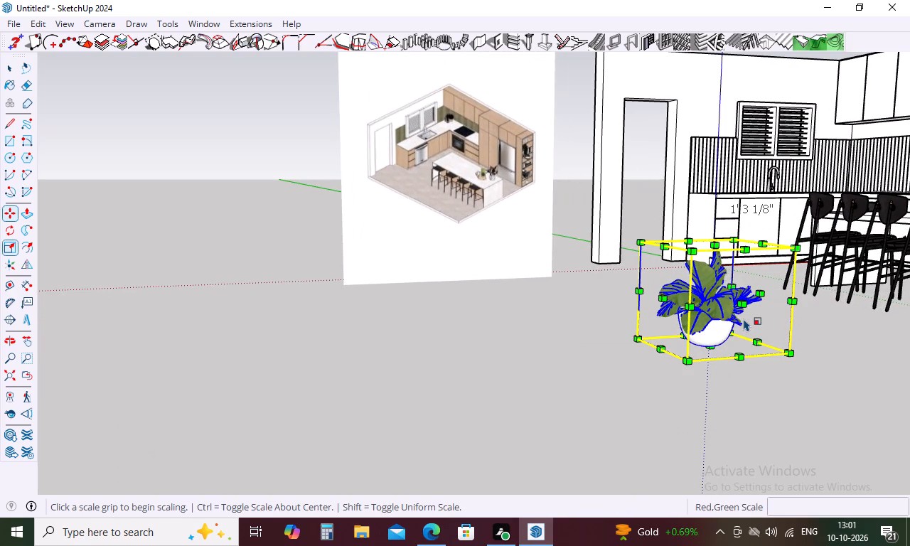
click(790, 304)
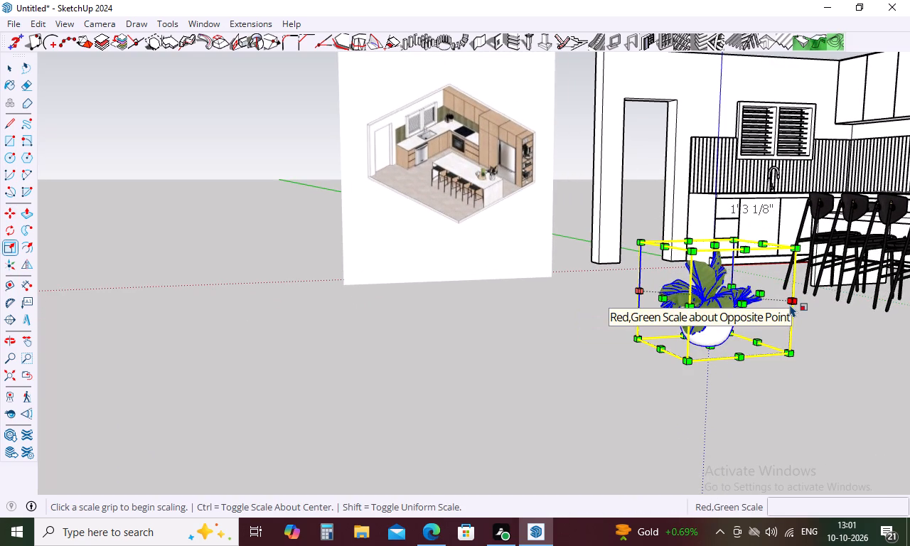
click(739, 311)
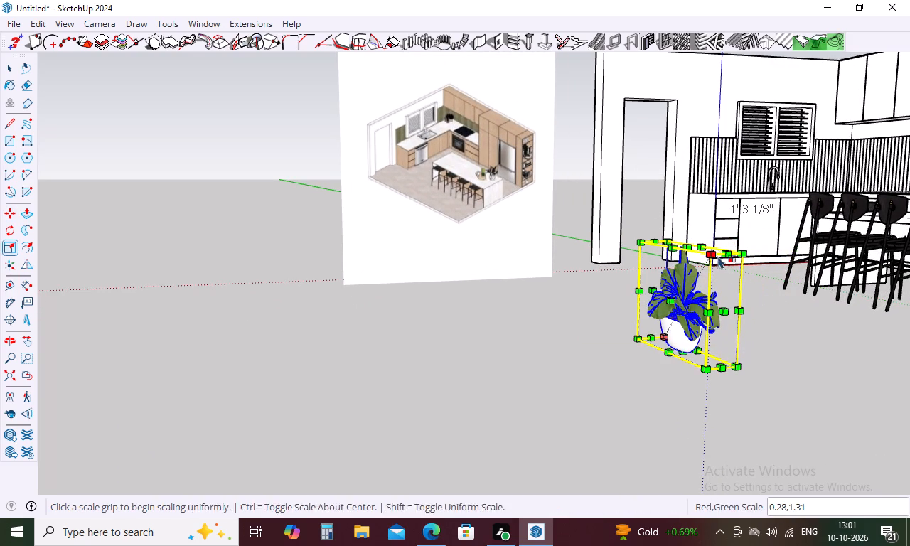
click(729, 252)
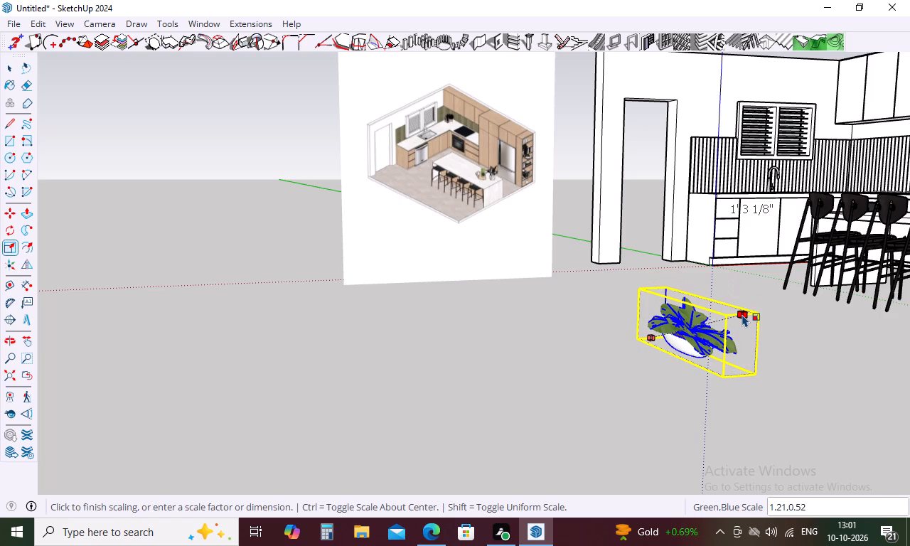
click(742, 314)
click(723, 347)
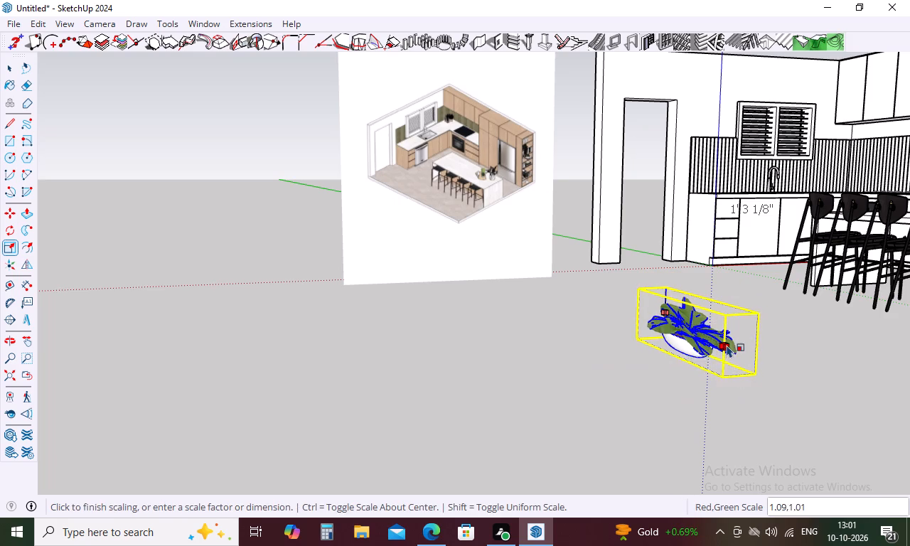
click(733, 344)
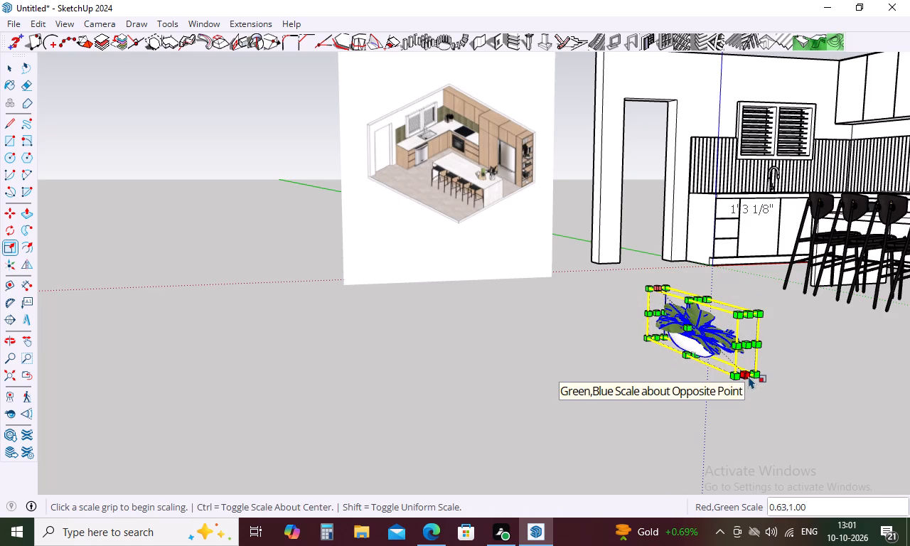
Narrow the flattened plant into a slim potted shape with a red-green scale of about -0.65, 0.22.
middle_drag(646, 367, 749, 385)
scroll(746, 340, down, 8)
scroll(871, 341, up, 6)
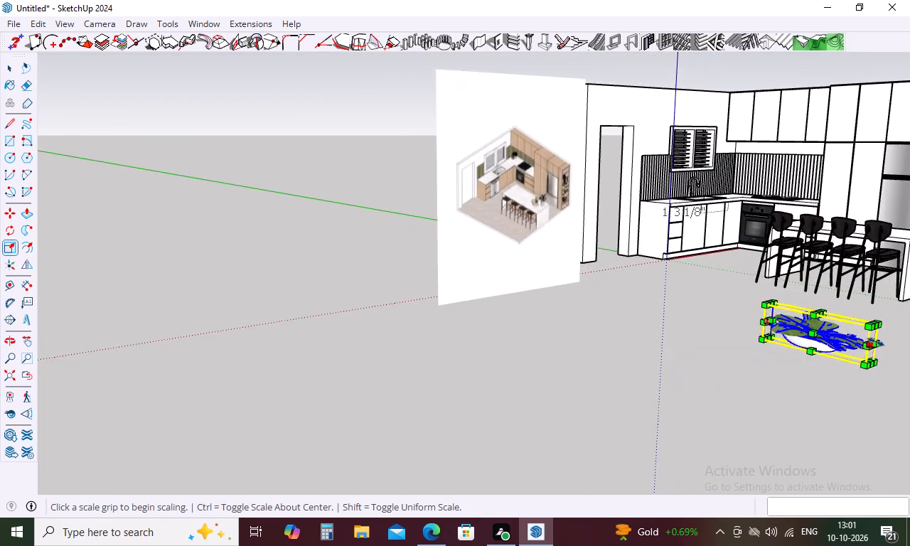
scroll(876, 342, up, 13)
click(845, 365)
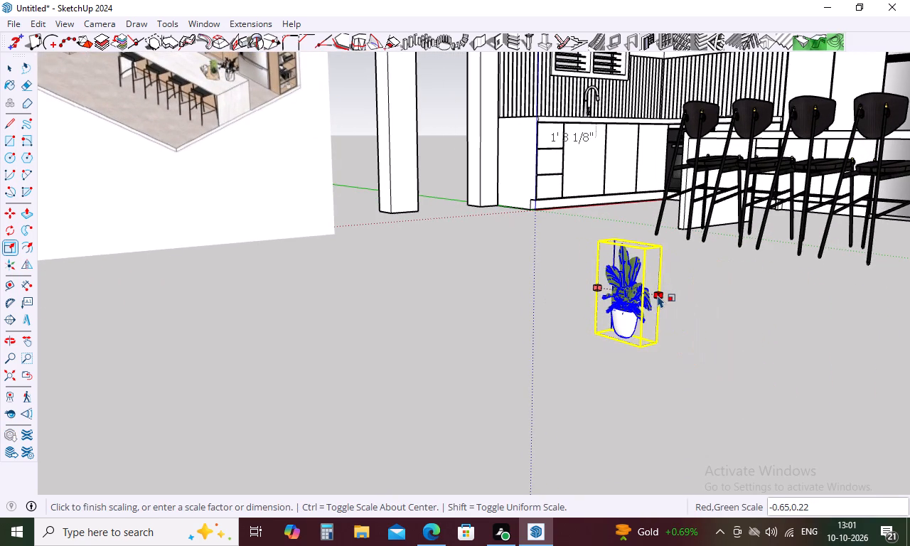
click(658, 295)
key(space)
Move the slim potted plant from the floor onto the kitchen island's countertop, near its outer end.
text(m)
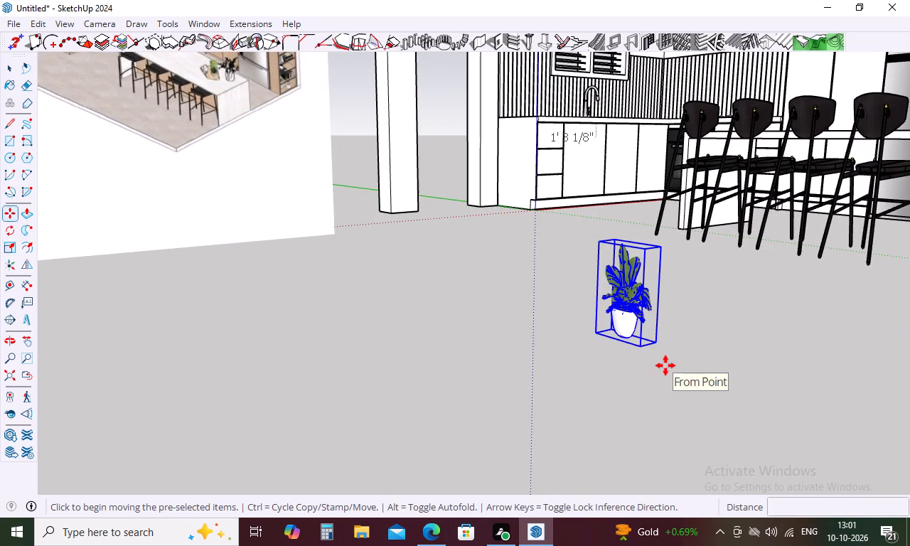
scroll(660, 326, up, 3)
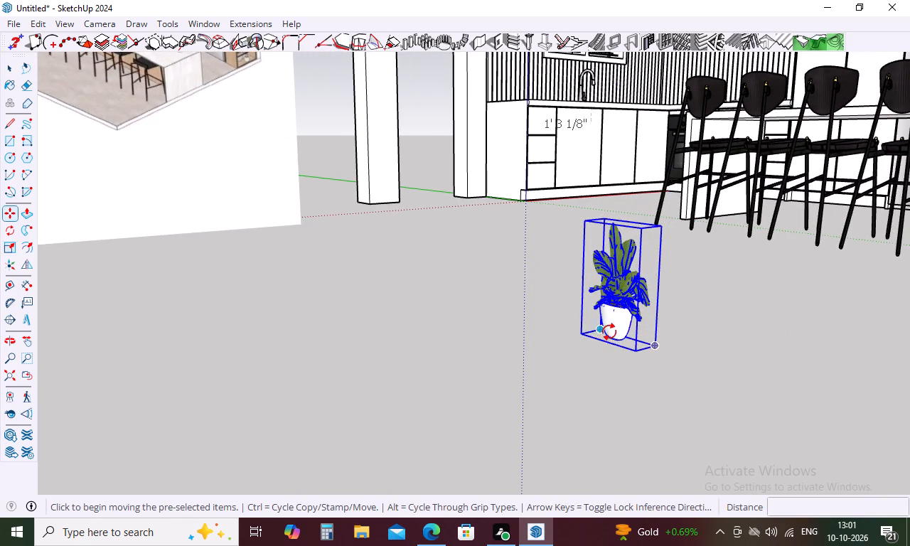
click(609, 332)
scroll(492, 309, down, 2)
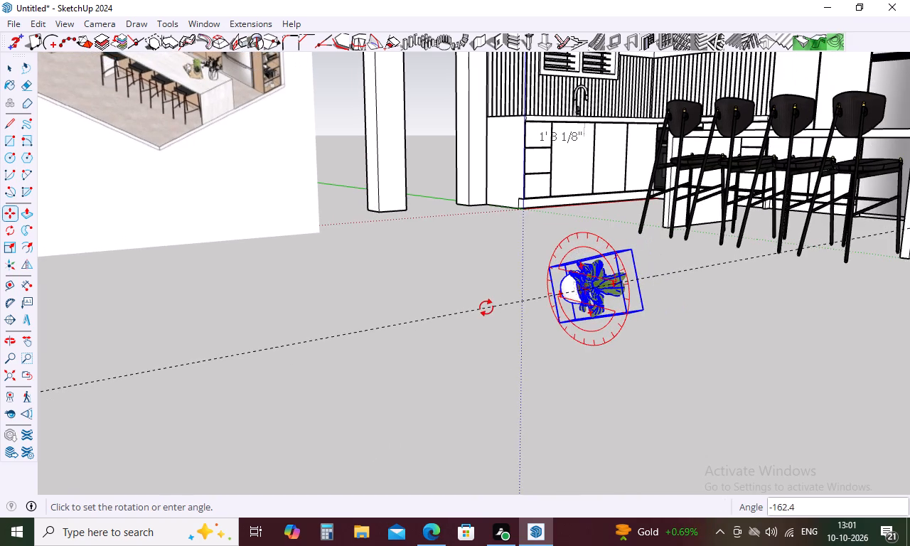
key(Escape)
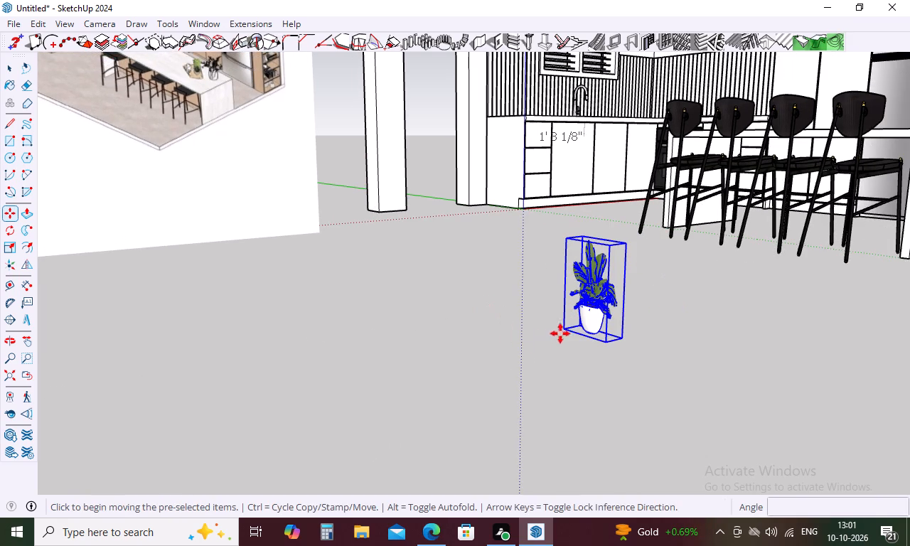
click(591, 327)
scroll(511, 326, down, 4)
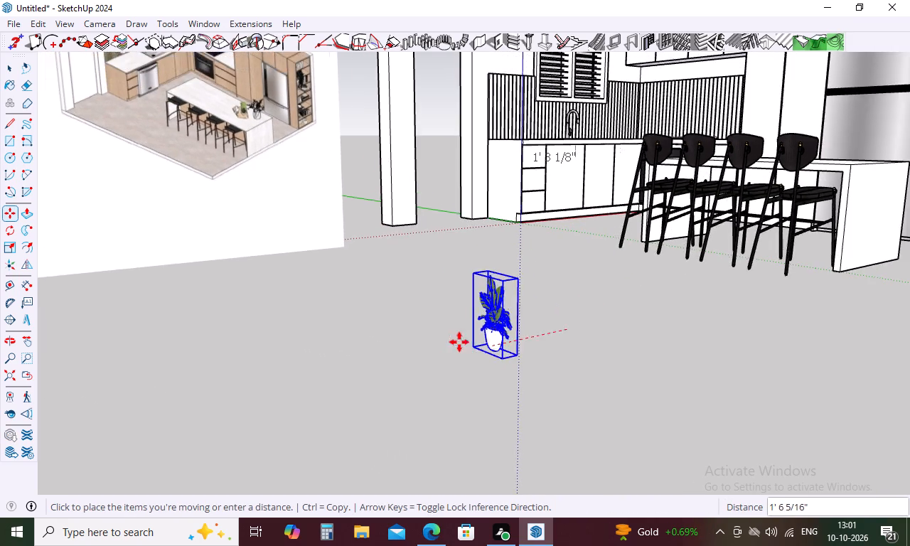
scroll(446, 342, down, 9)
scroll(767, 188, up, 4)
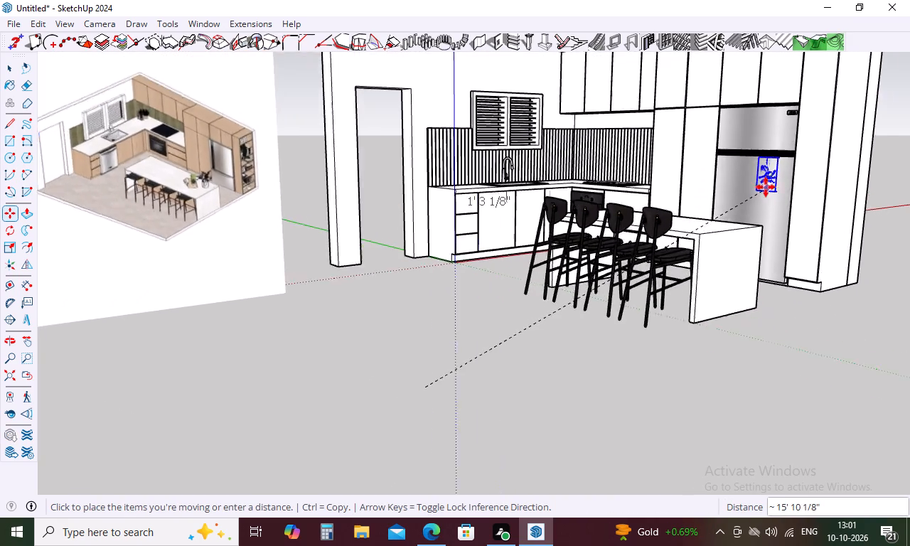
scroll(766, 187, up, 15)
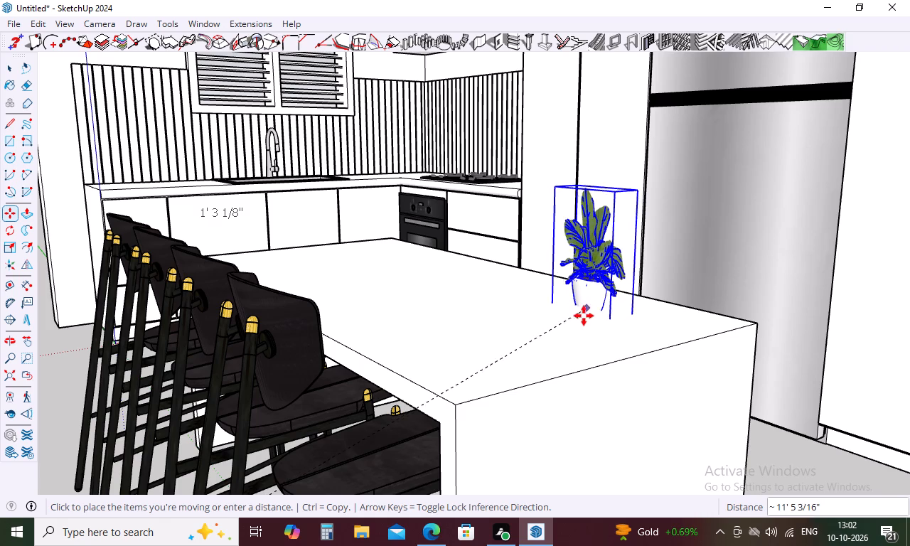
middle_drag(573, 342, 530, 272)
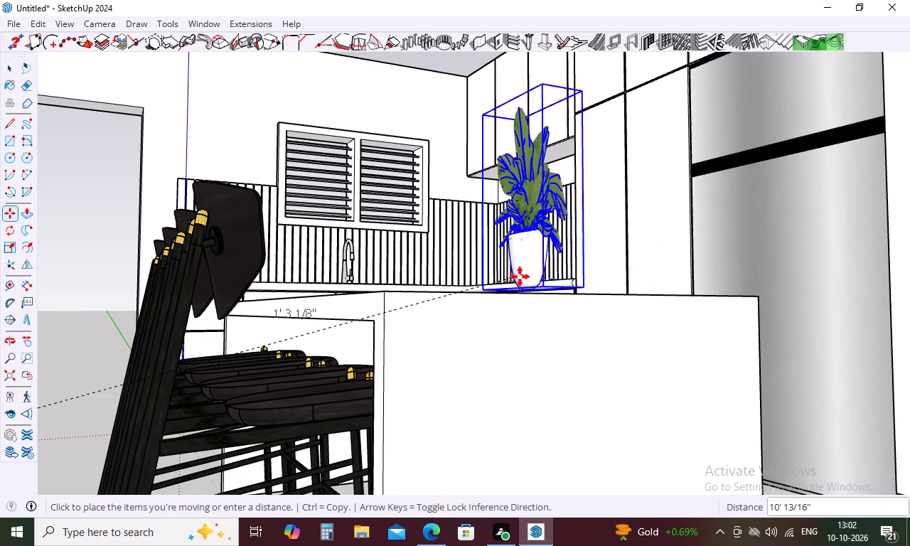
click(519, 279)
Shift the plant about 10 15/16" inward from the island's end edge so its pot sits on the countertop, then deselect it.
middle_drag(528, 286, 529, 368)
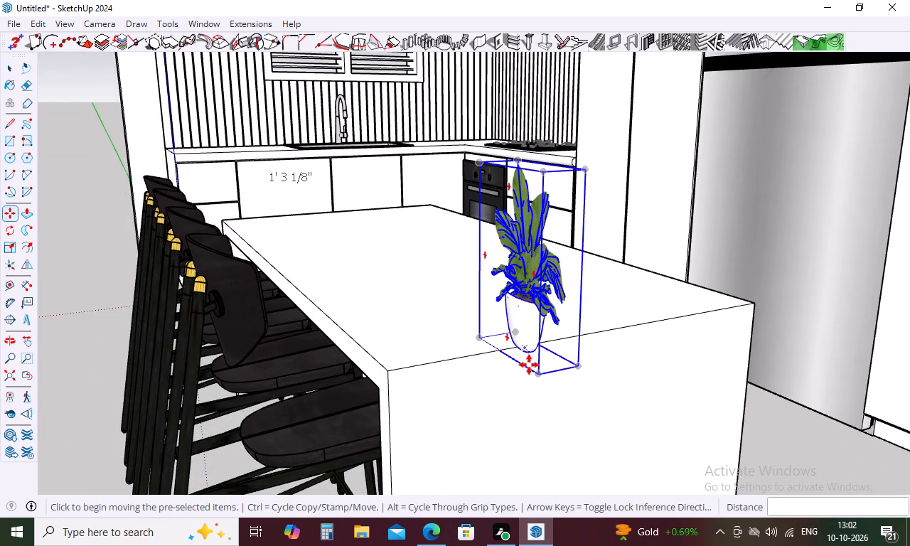
scroll(528, 344, up, 9)
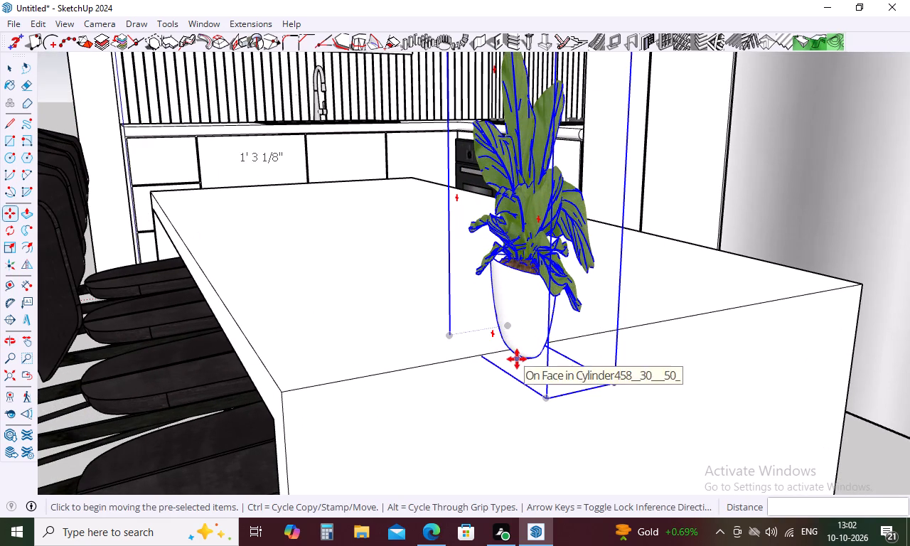
click(517, 359)
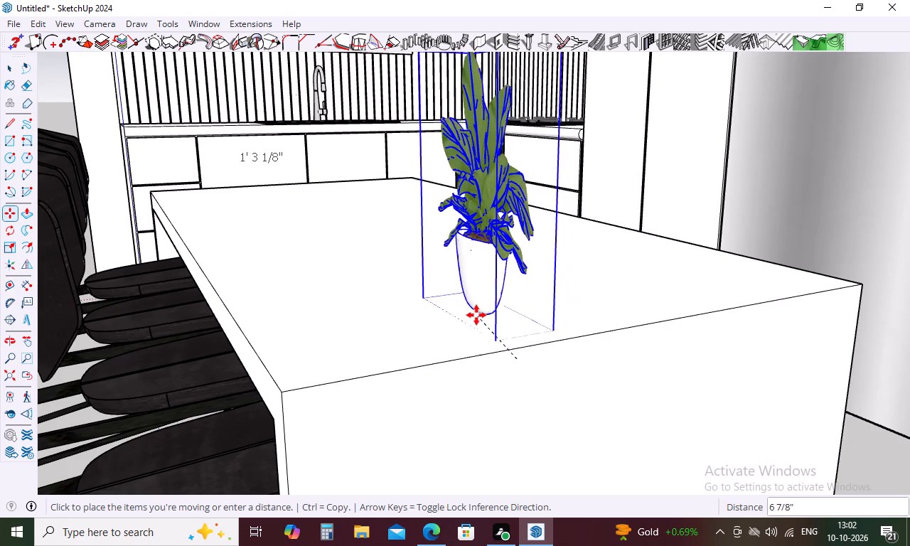
middle_drag(451, 299, 451, 345)
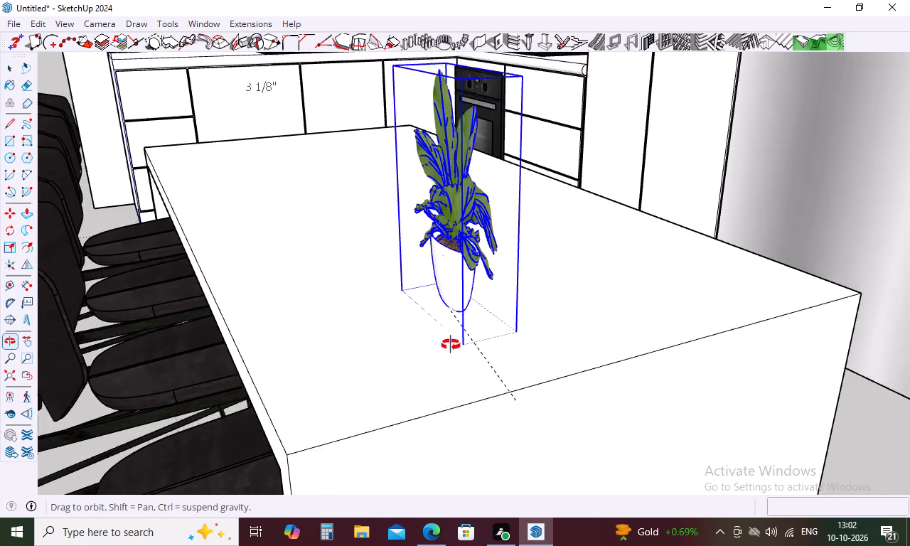
middle_drag(451, 345, 451, 380)
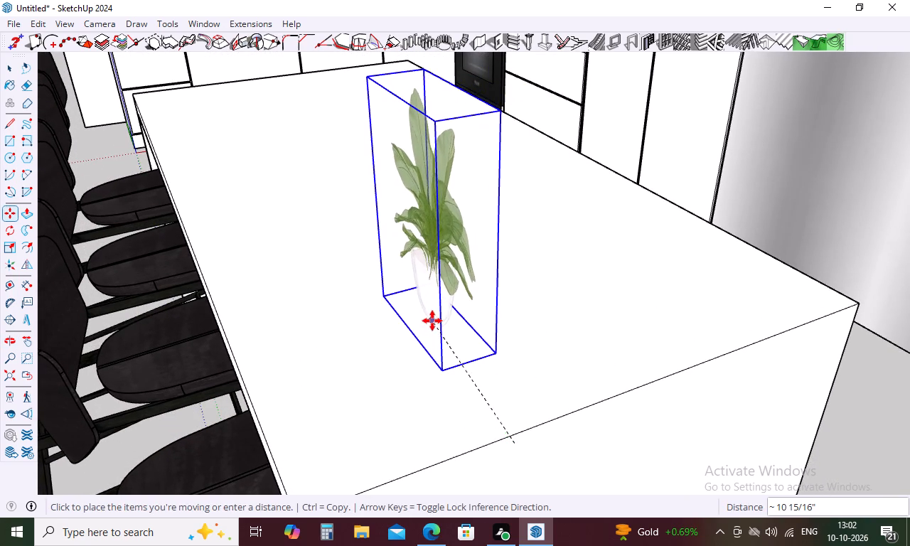
click(432, 321)
middle_drag(448, 333, 501, 292)
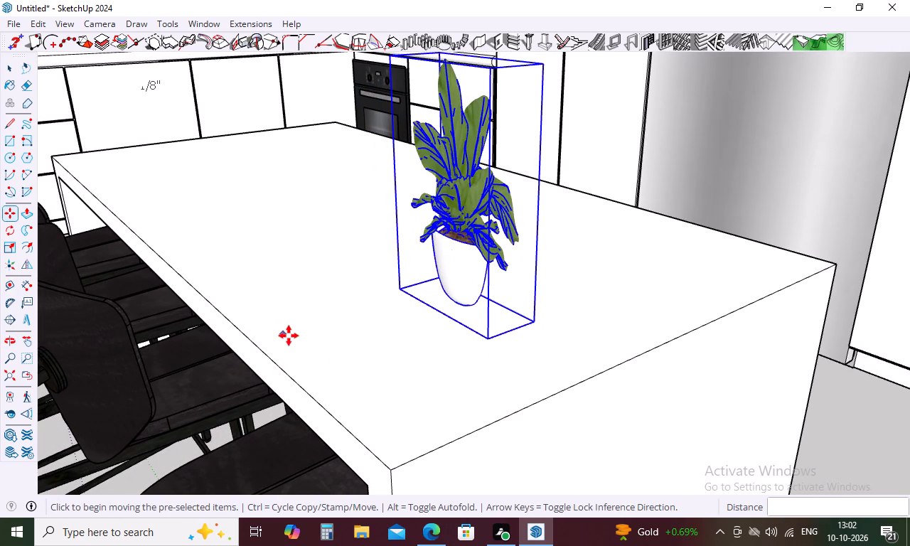
key(space)
scroll(301, 331, down, 18)
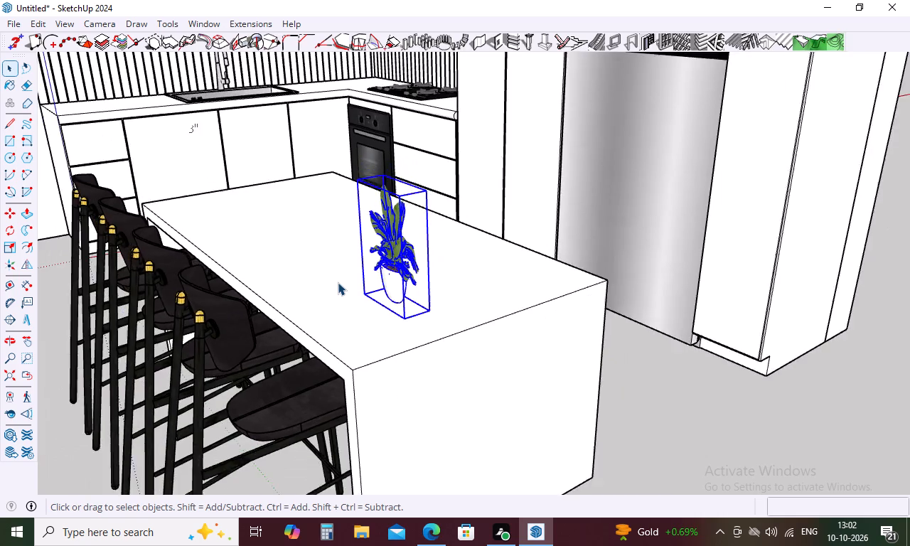
scroll(338, 282, down, 18)
click(459, 386)
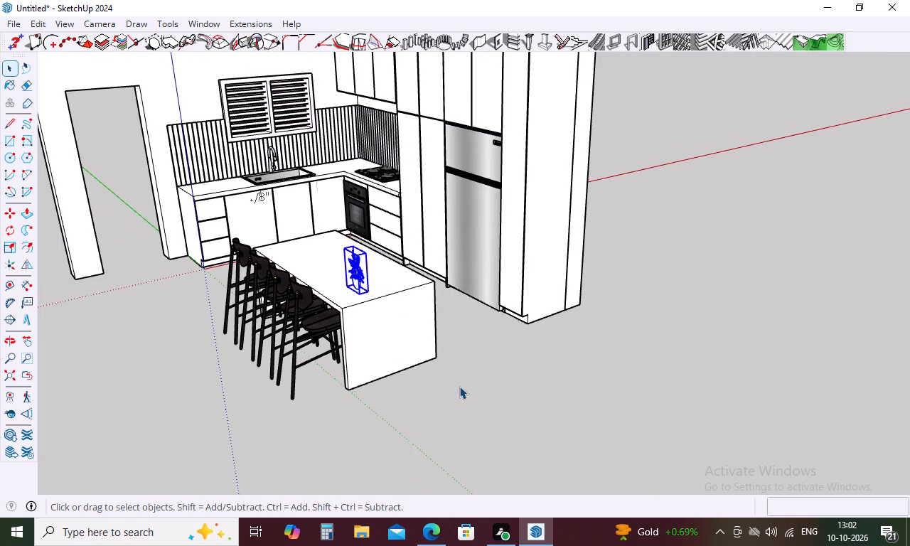
Compare the island and kitchen with the reference image, examining the decor on its island, counter and shelves.
middle_drag(444, 370, 502, 353)
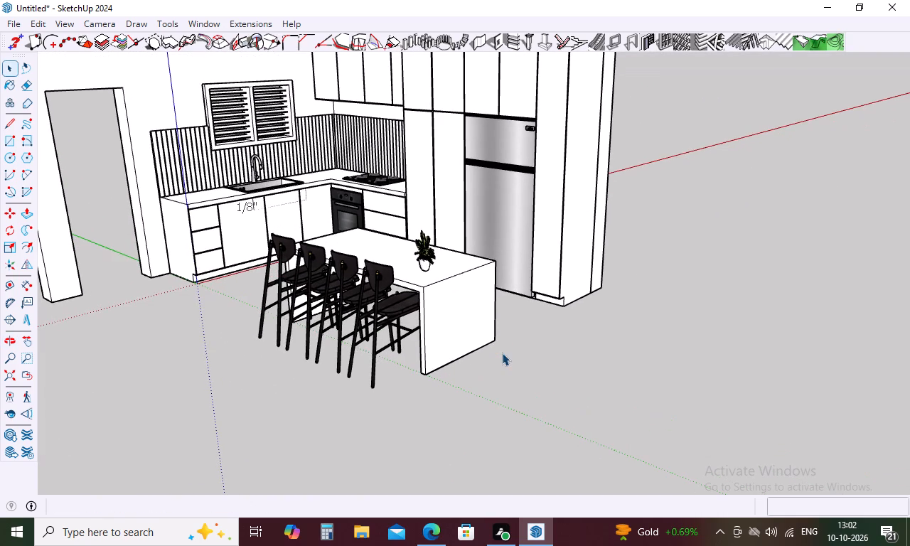
scroll(398, 338, down, 4)
middle_drag(395, 335, 493, 331)
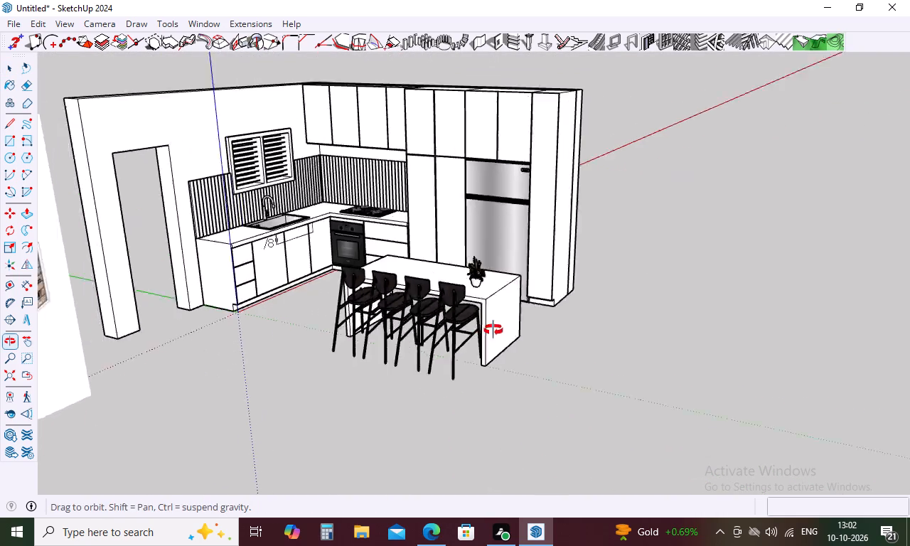
scroll(496, 324, down, 9)
scroll(301, 321, up, 4)
scroll(244, 310, up, 7)
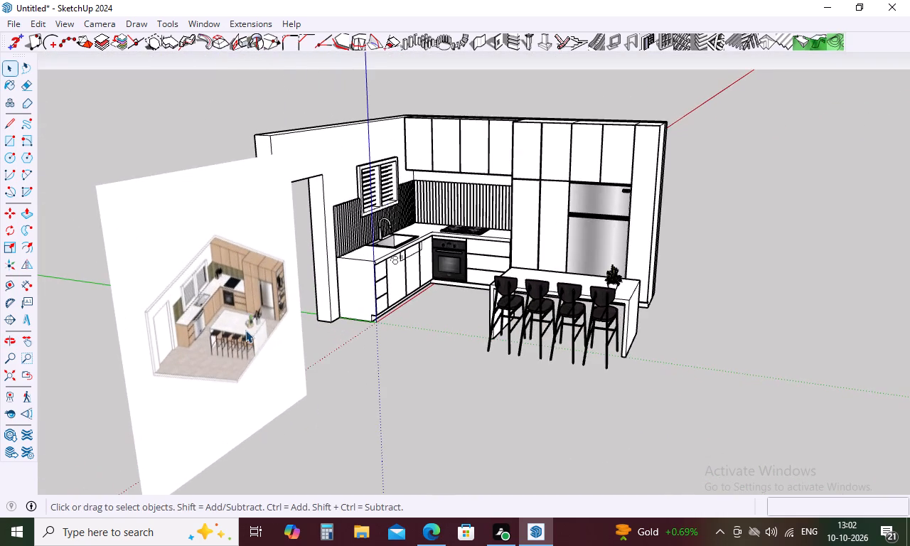
scroll(245, 330, up, 20)
scroll(245, 330, up, 10)
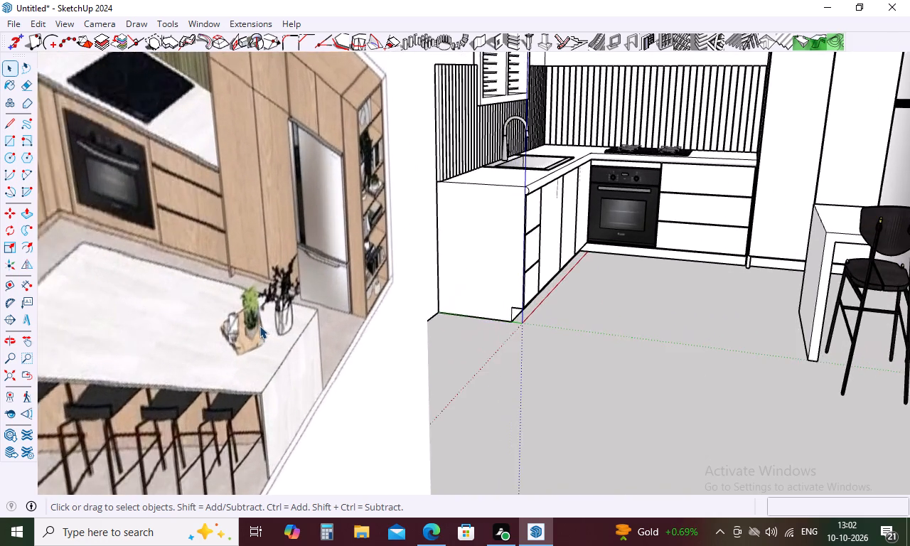
scroll(259, 326, up, 10)
scroll(269, 322, down, 10)
scroll(352, 323, down, 5)
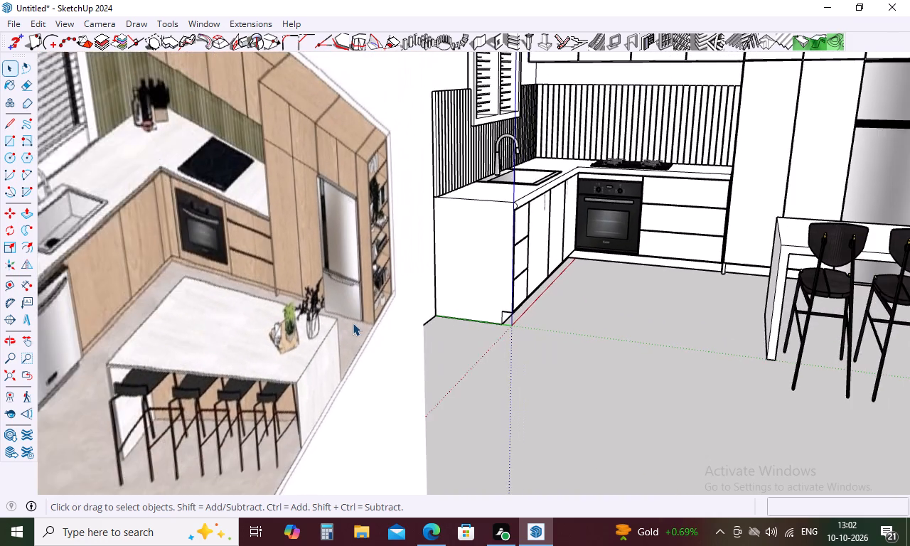
scroll(353, 323, down, 10)
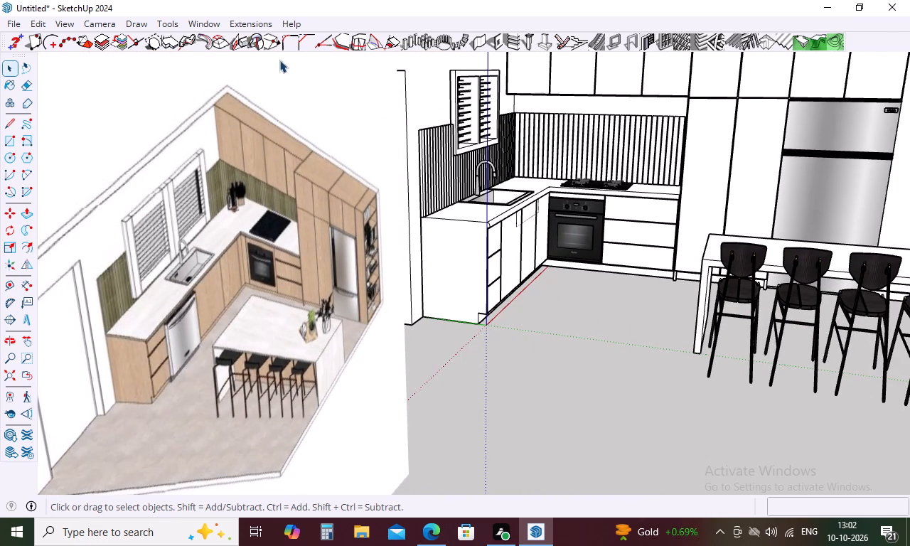
Search 3D Warehouse for "bottles" in place of plants.
click(241, 20)
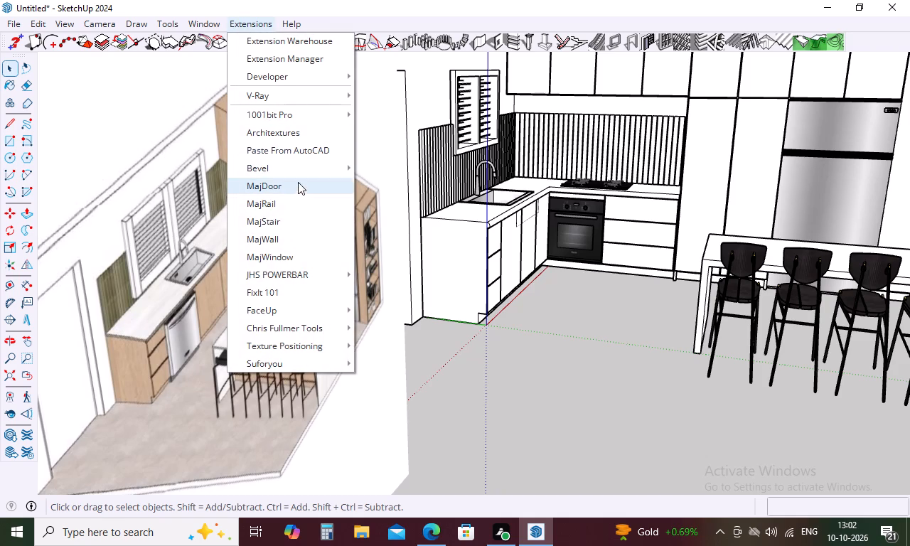
click(236, 139)
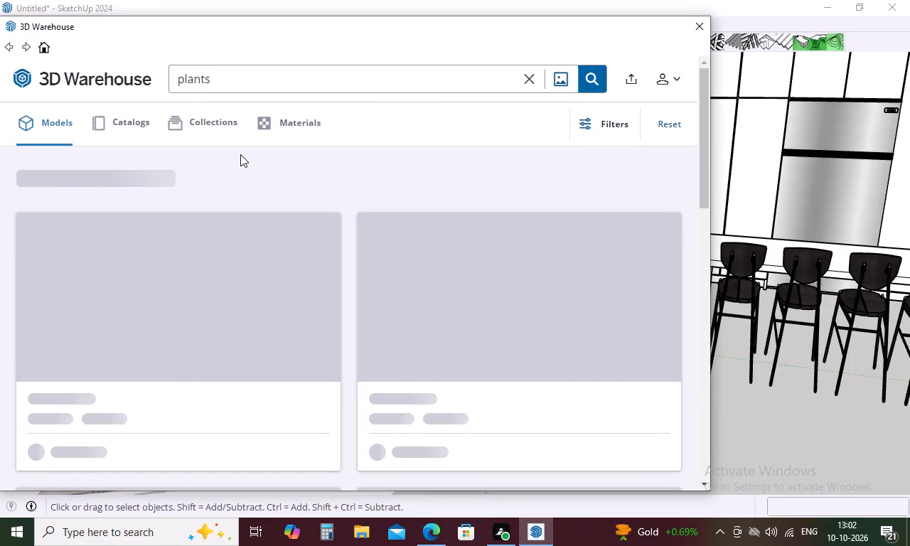
click(253, 88)
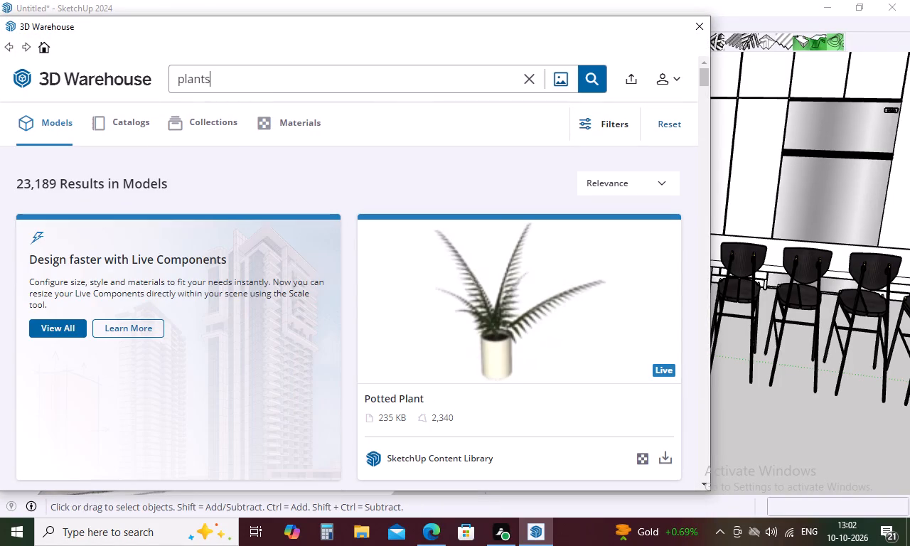
key(BackSpace)
key(BackSpace)
key(BackSpace)
key(BackSpace)
key(BackSpace)
key(BackSpace)
key(BackSpace)
key(BackSpace)
key(BackSpace)
key(BackSpace)
key(BackSpace)
key(BackSpace)
key(BackSpace)
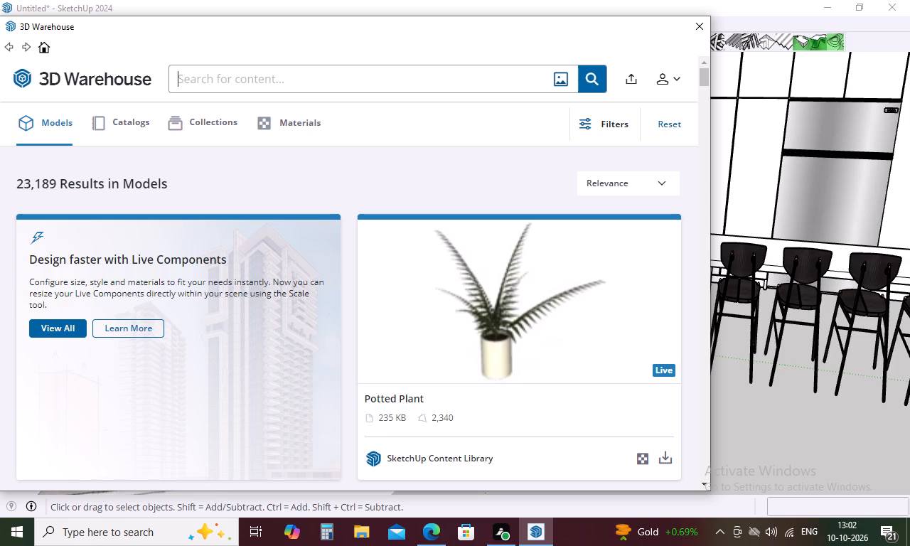
text(bottles)
key(Return)
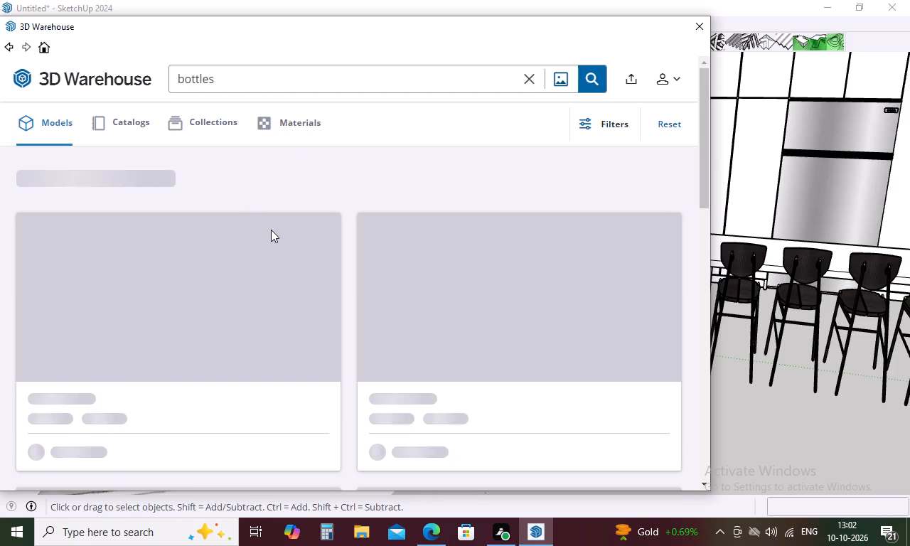
Browse the bottle models in the search results for decor matching the reference image.
scroll(401, 277, down, 3)
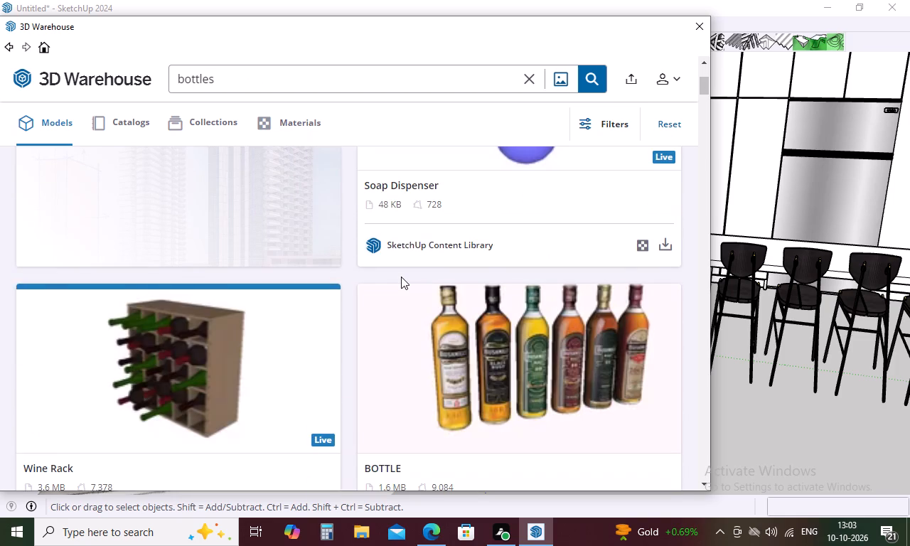
scroll(401, 277, down, 4)
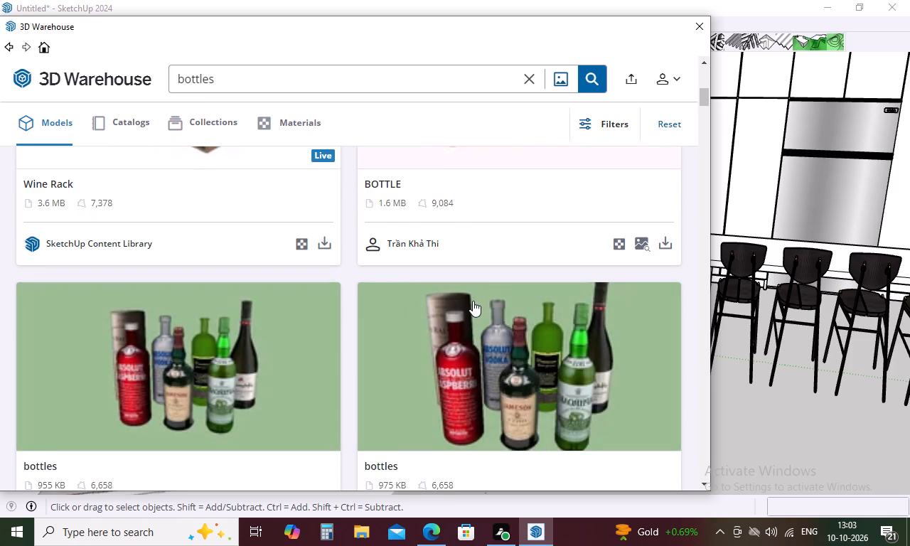
scroll(473, 301, down, 7)
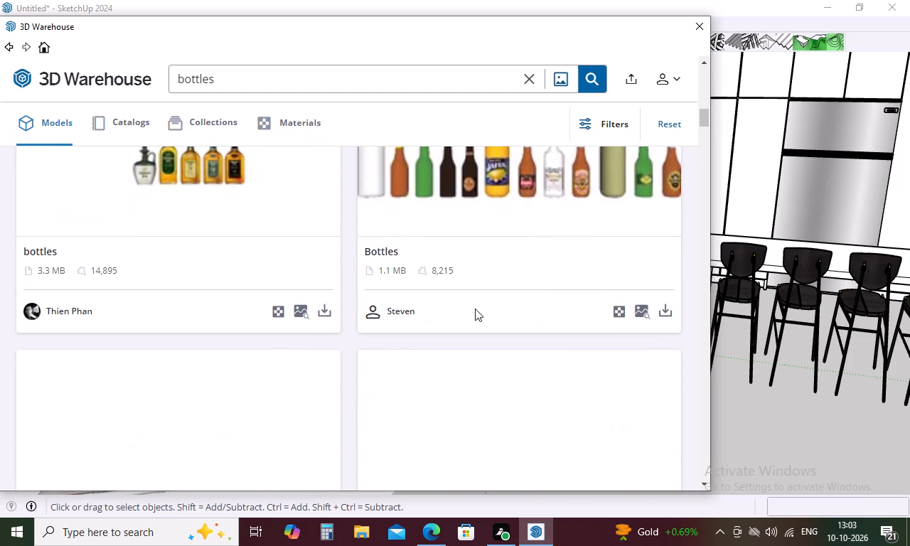
scroll(475, 309, down, 5)
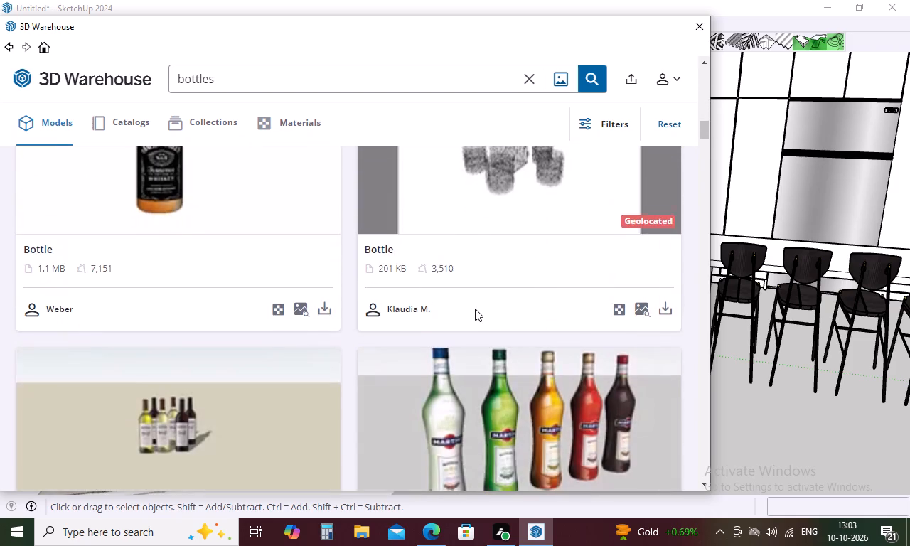
scroll(475, 309, down, 9)
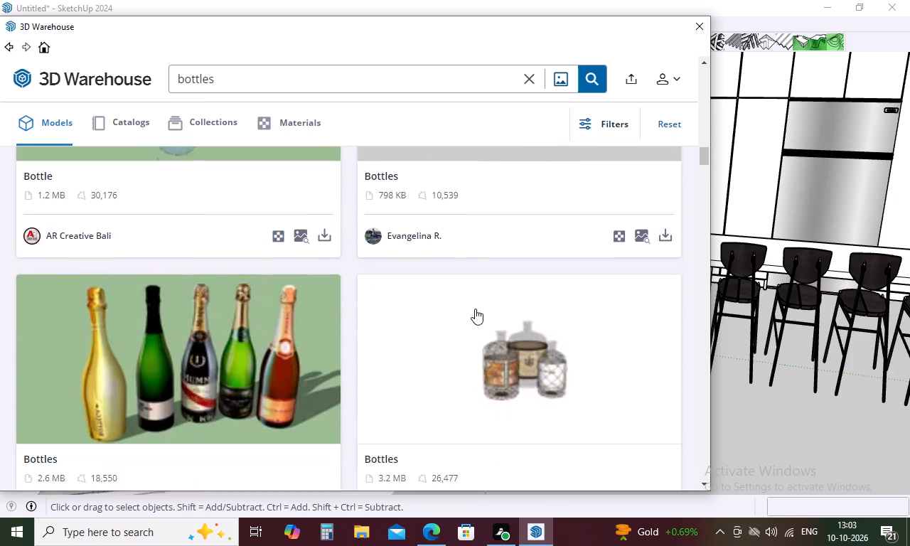
Refine the 3D Warehouse search to "bottles and glass".
click(216, 75)
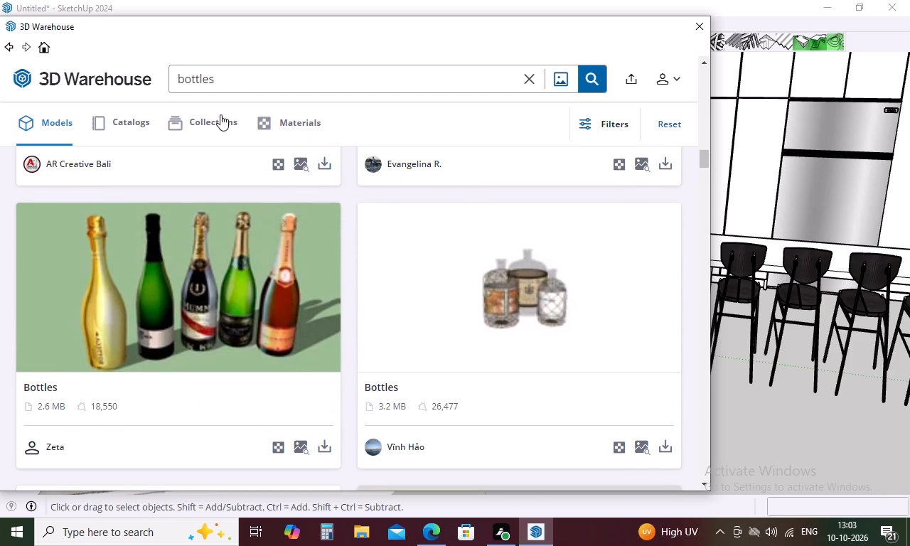
key(space)
text(a)
text(nd glass)
key(Return)
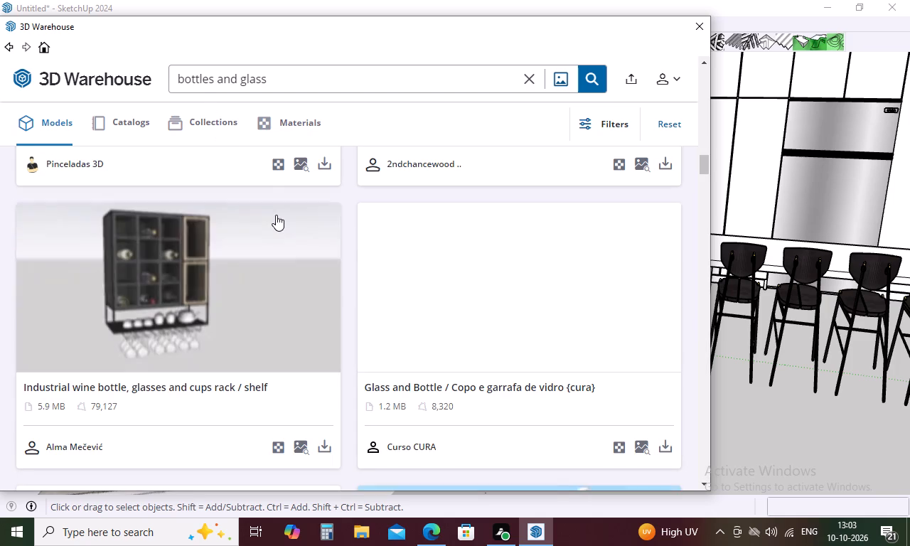
Browse the "bottles and glass" results for a bottle and glass set that suits the reference kitchen's decor.
scroll(291, 241, down, 7)
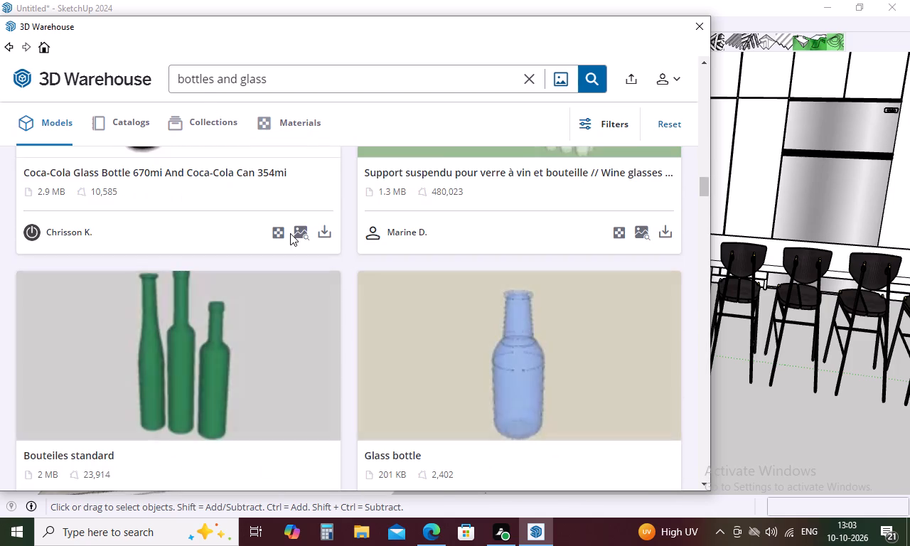
scroll(290, 233, down, 8)
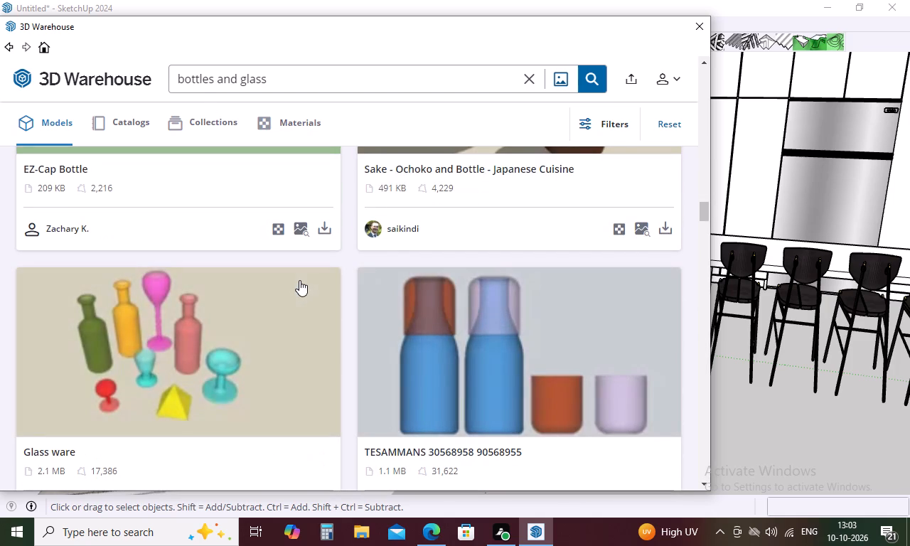
scroll(302, 287, down, 7)
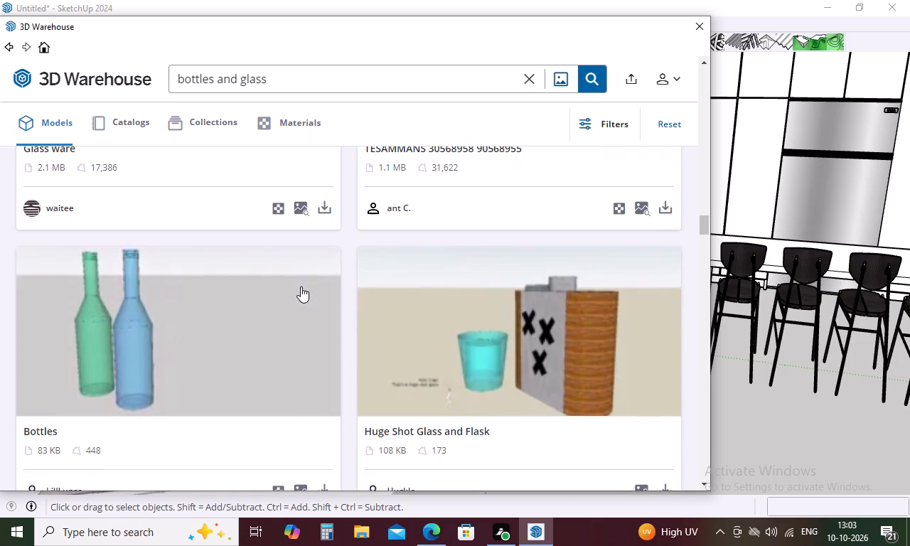
scroll(301, 287, down, 1)
scroll(383, 291, down, 4)
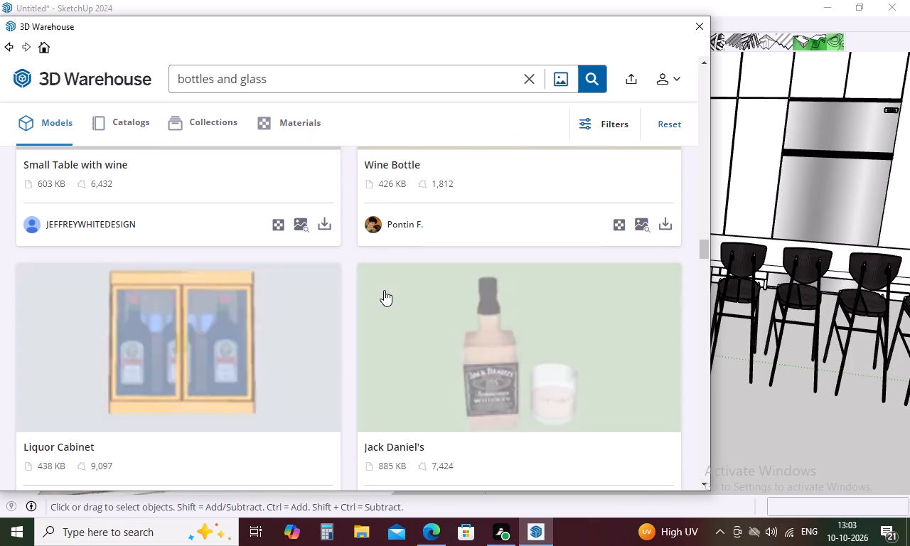
scroll(384, 289, down, 9)
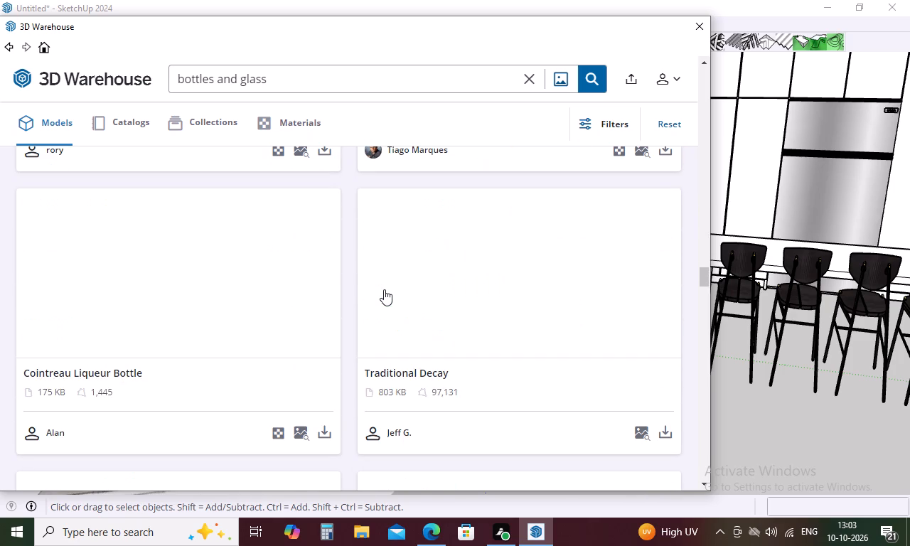
scroll(384, 289, down, 4)
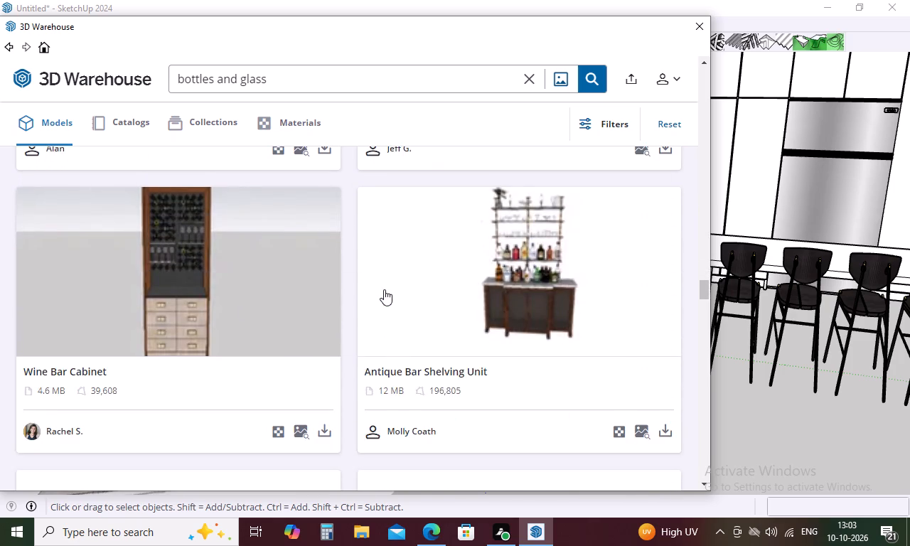
scroll(384, 289, down, 5)
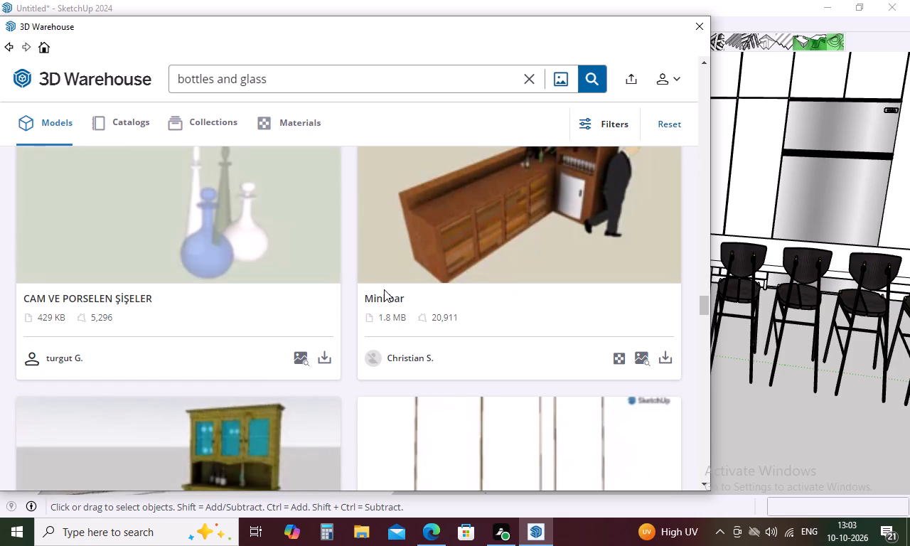
scroll(274, 297, up, 4)
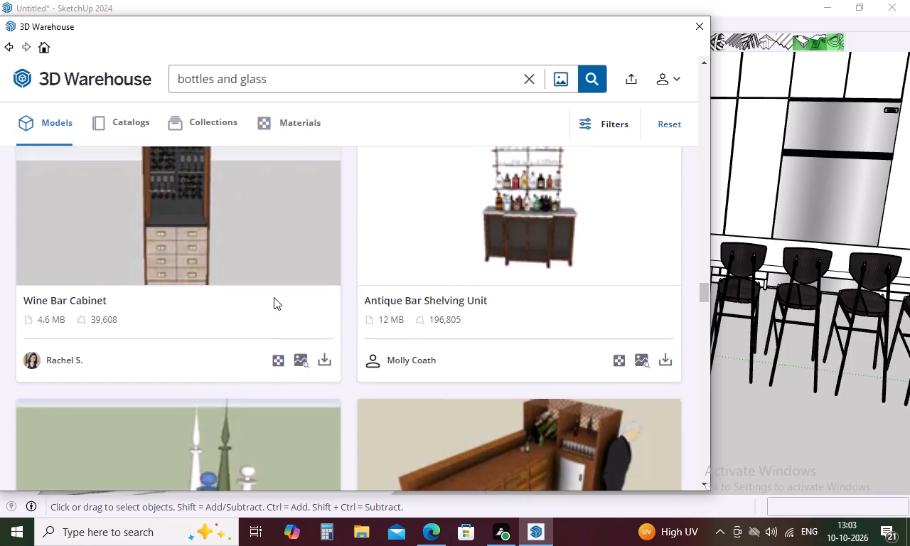
scroll(274, 297, down, 12)
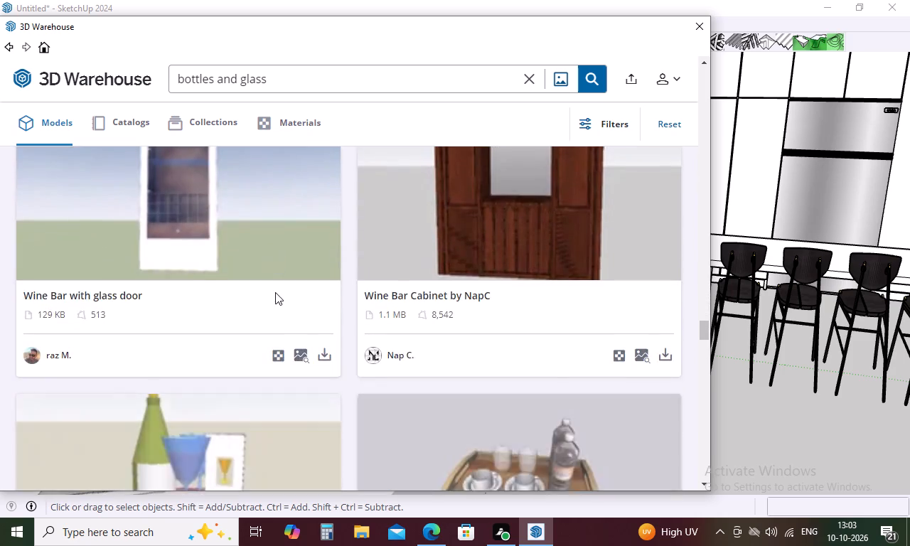
scroll(275, 292, down, 8)
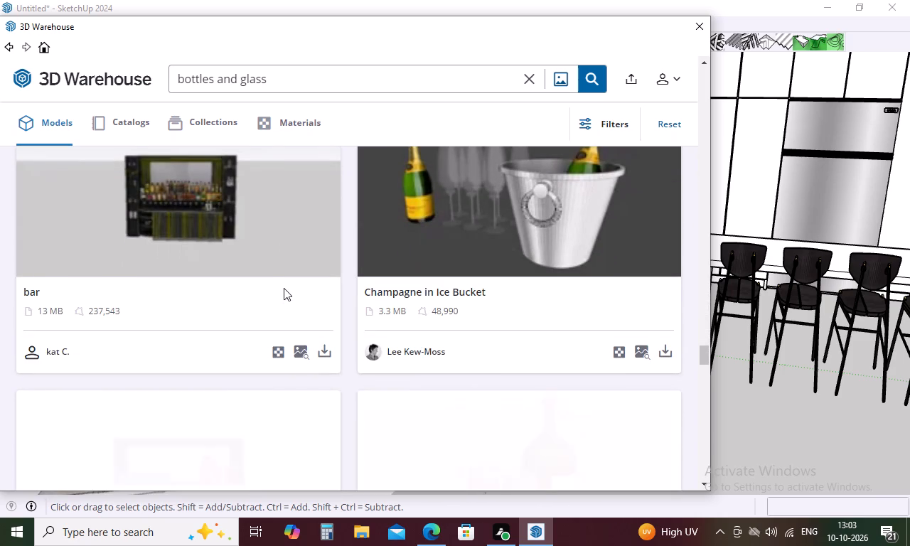
scroll(348, 281, down, 4)
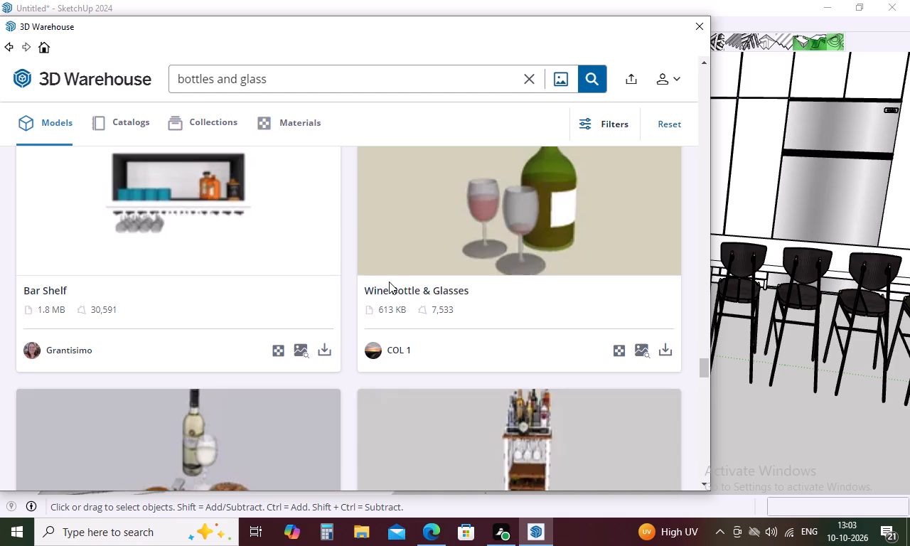
scroll(389, 282, down, 4)
scroll(404, 281, up, 4)
scroll(404, 281, down, 8)
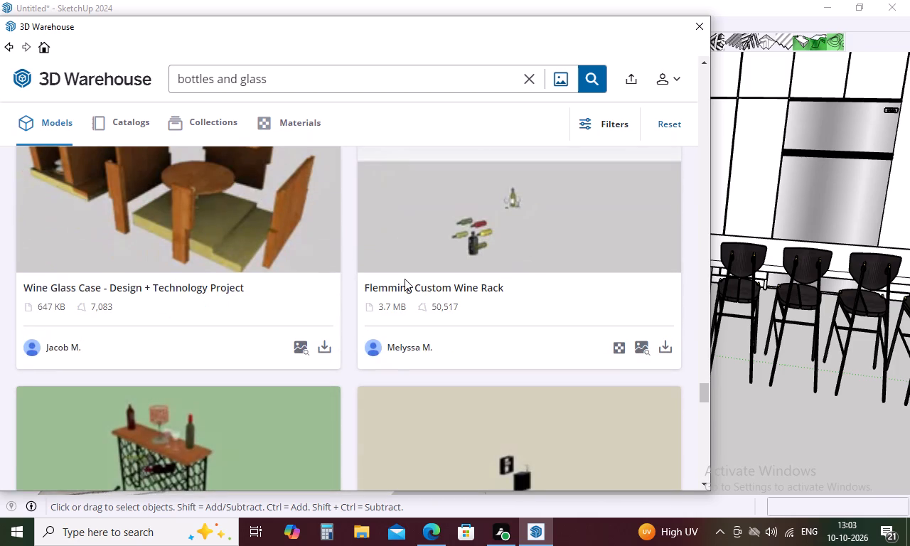
scroll(405, 279, down, 8)
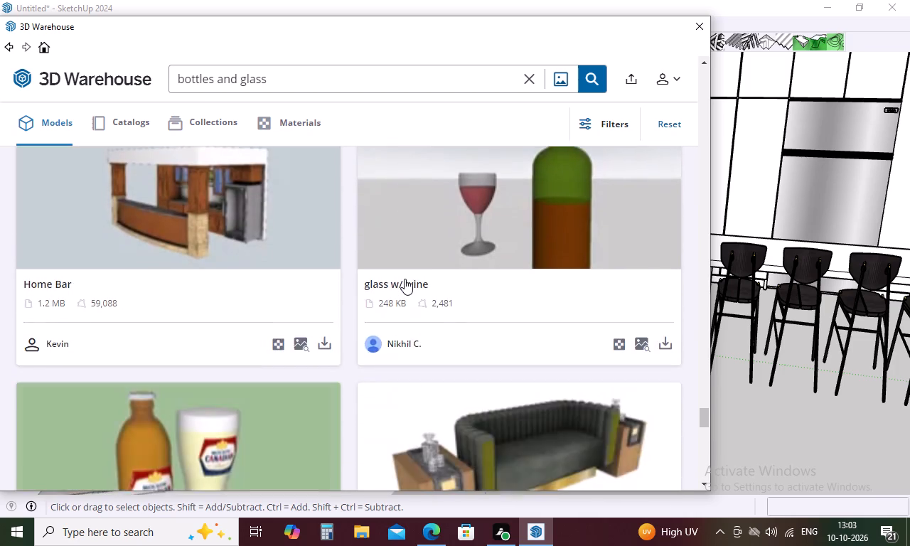
scroll(405, 279, down, 12)
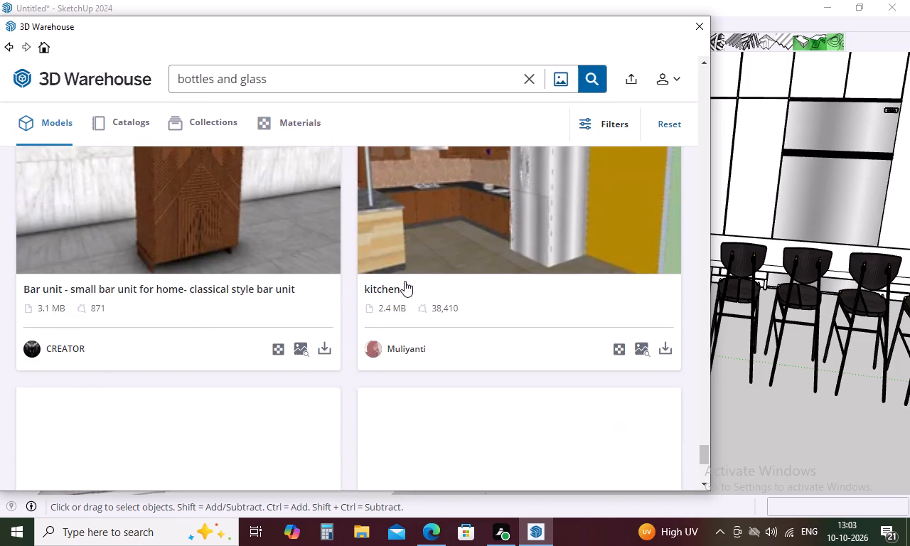
scroll(405, 281, down, 8)
scroll(405, 281, up, 2)
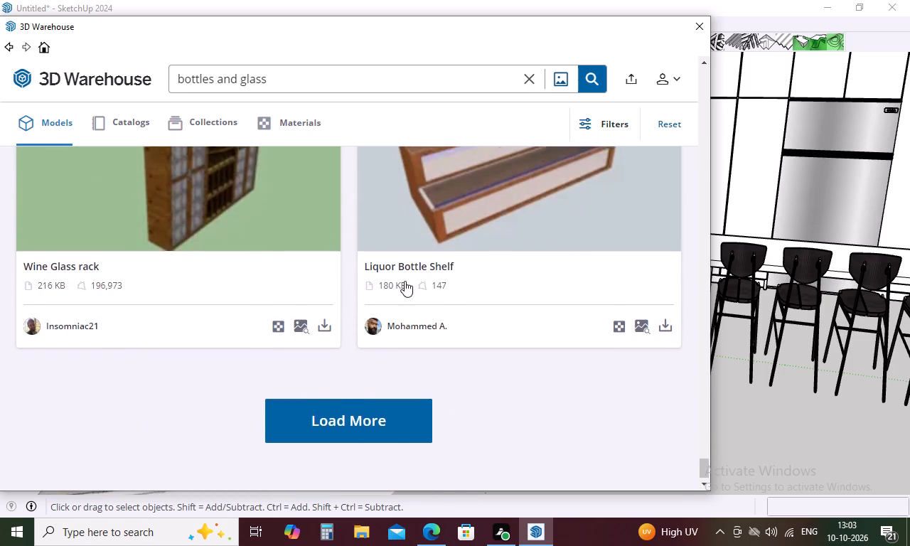
scroll(405, 281, up, 12)
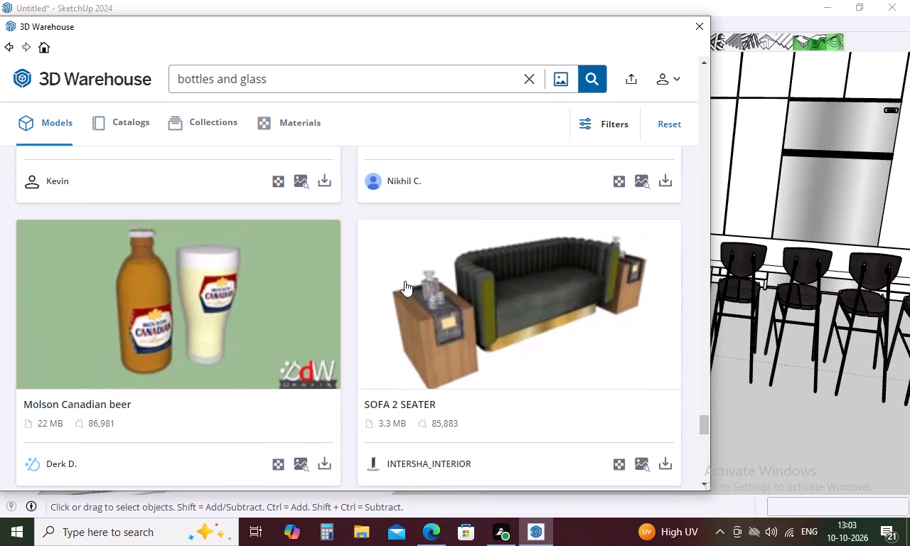
scroll(405, 281, up, 13)
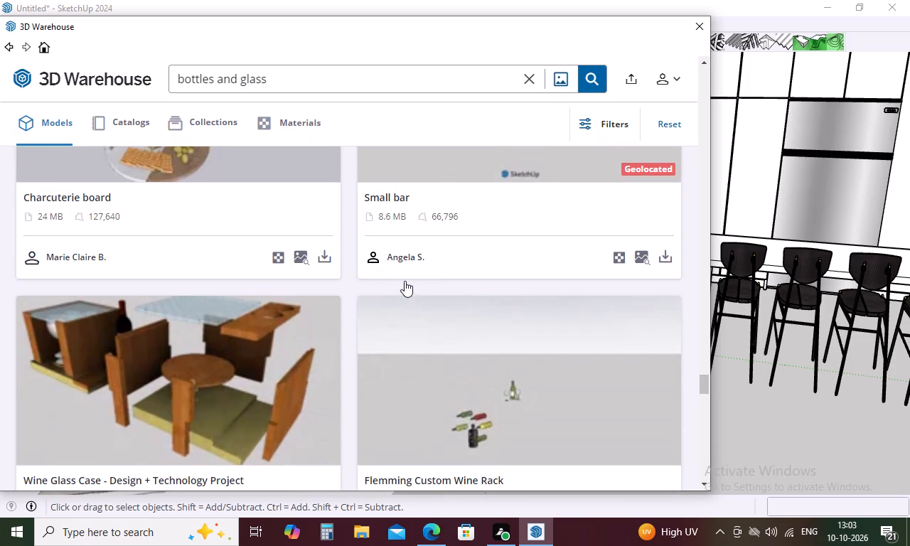
scroll(405, 281, down, 4)
scroll(405, 281, up, 7)
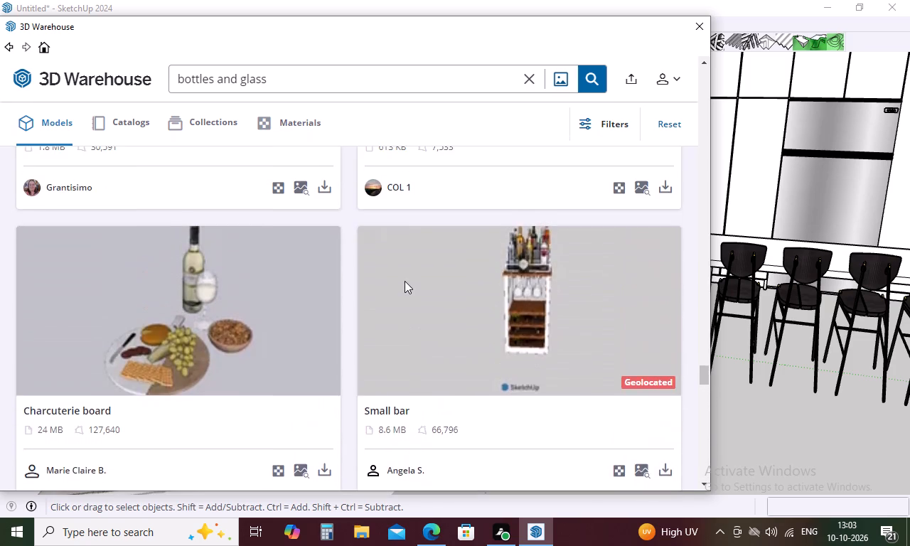
scroll(405, 281, up, 1)
scroll(570, 317, up, 4)
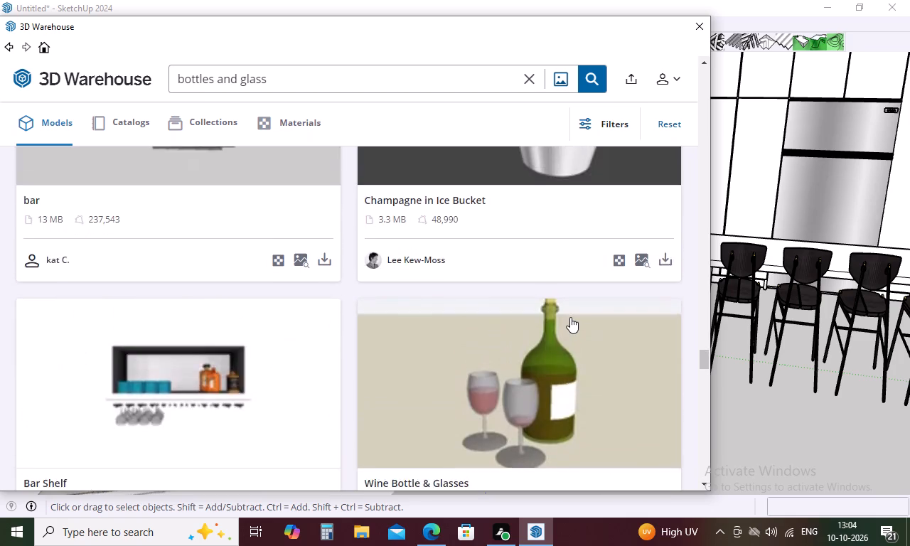
scroll(571, 316, down, 7)
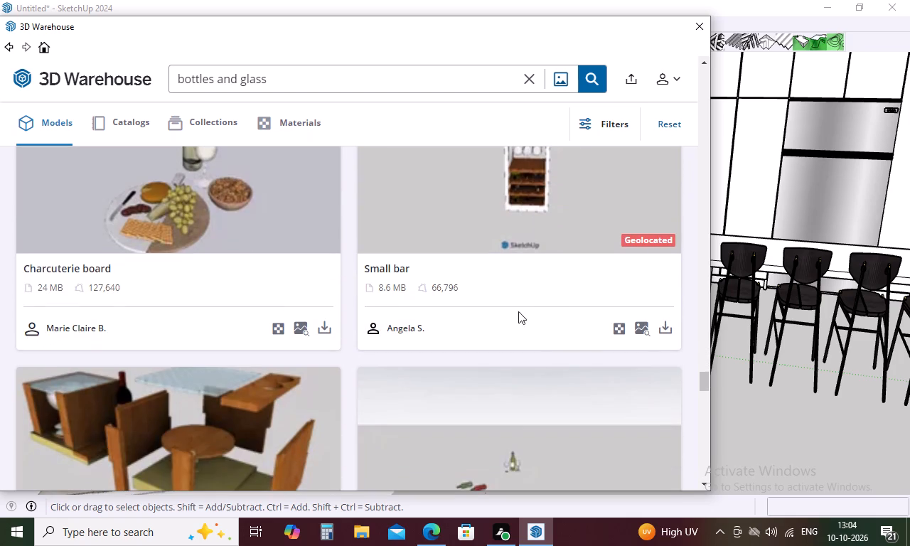
Load the Small bar model from 3D Warehouse directly into the kitchen model.
click(666, 327)
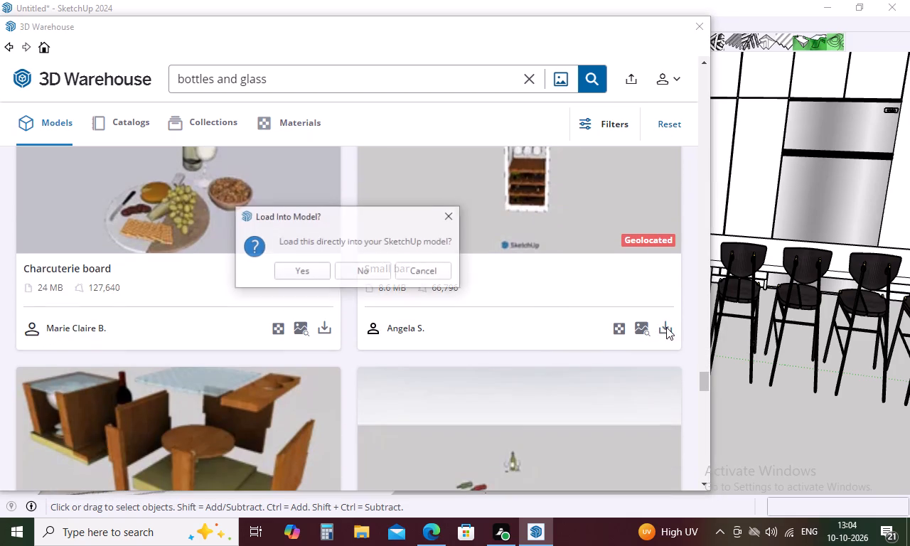
click(313, 275)
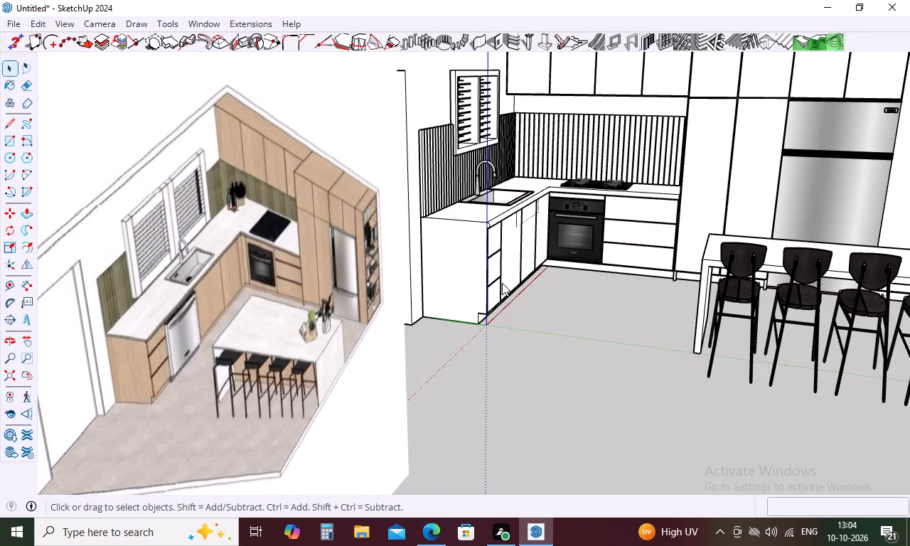
click(517, 343)
Move the small bar with bottles out of the counter's end cabinet by about 3' 1 3/16", onto the open floor beside it.
scroll(540, 298, down, 4)
middle_drag(555, 291, 499, 287)
middle_drag(499, 287, 462, 281)
click(586, 303)
click(539, 303)
middle_drag(540, 301, 414, 314)
scroll(402, 290, down, 10)
middle_drag(456, 292, 454, 323)
middle_drag(491, 252, 488, 266)
middle_drag(488, 266, 500, 247)
click(492, 390)
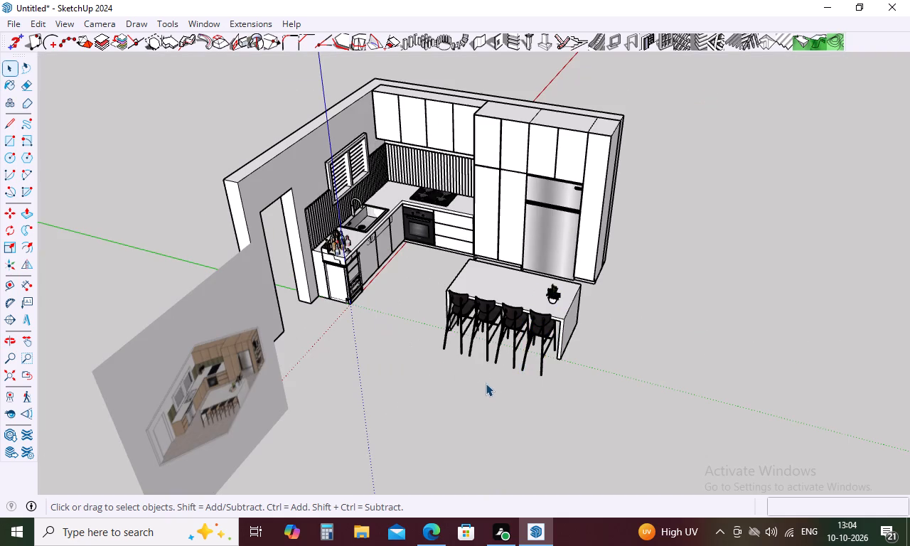
click(401, 180)
click(378, 365)
middle_drag(382, 357, 238, 227)
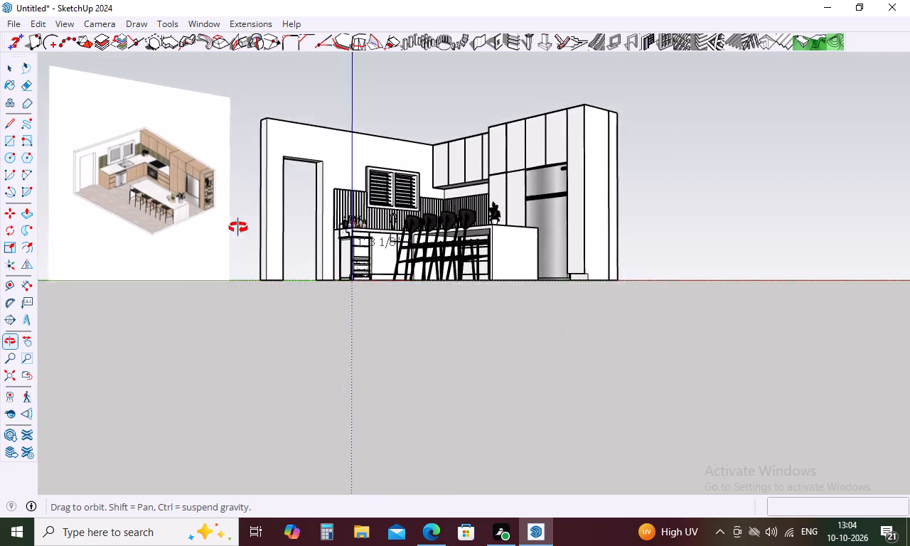
middle_drag(238, 227, 196, 328)
scroll(400, 174, up, 16)
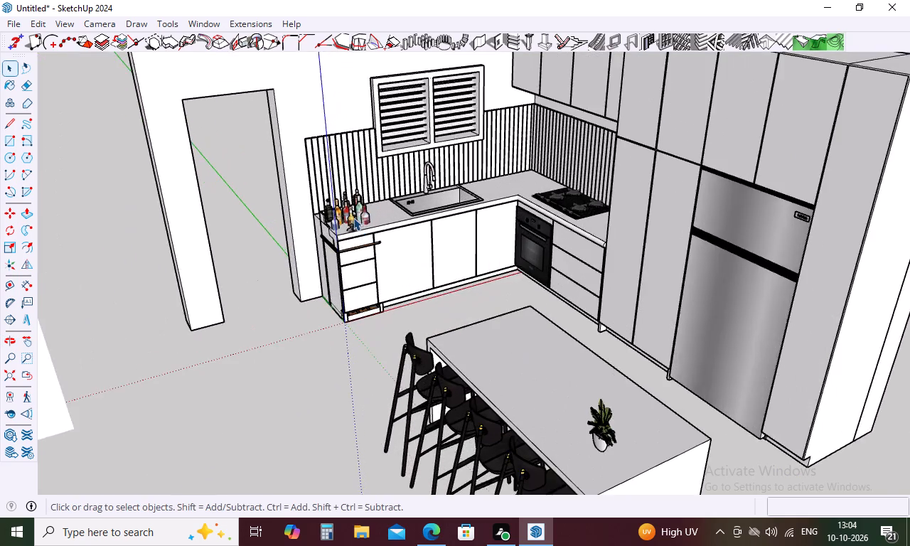
scroll(353, 218, up, 9)
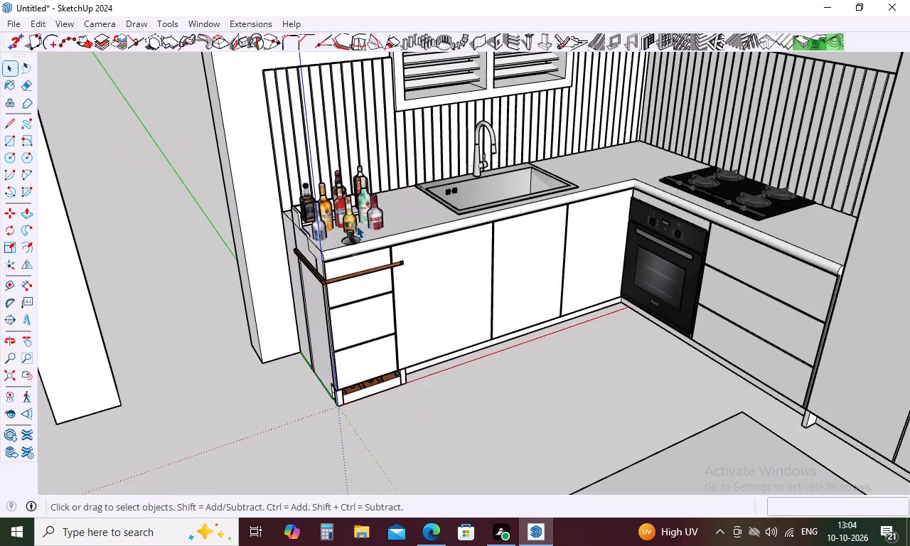
key(m)
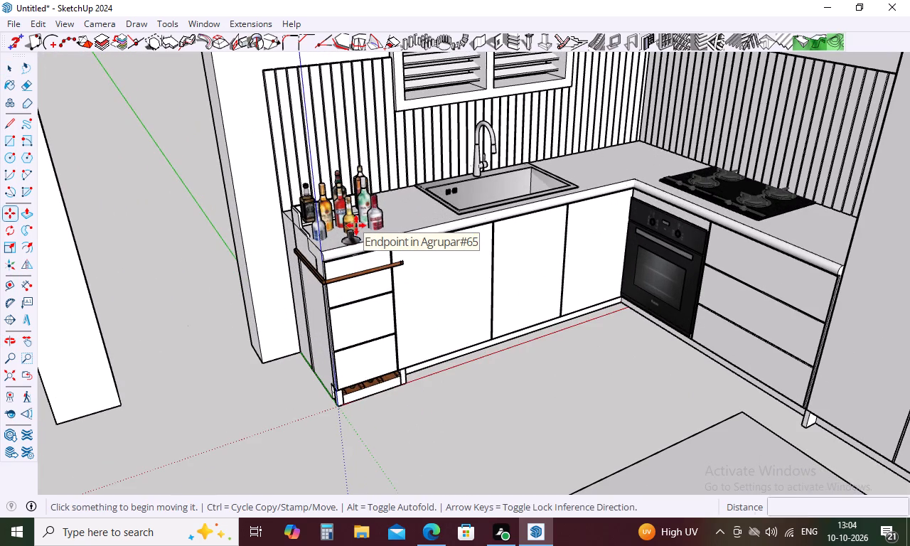
click(354, 223)
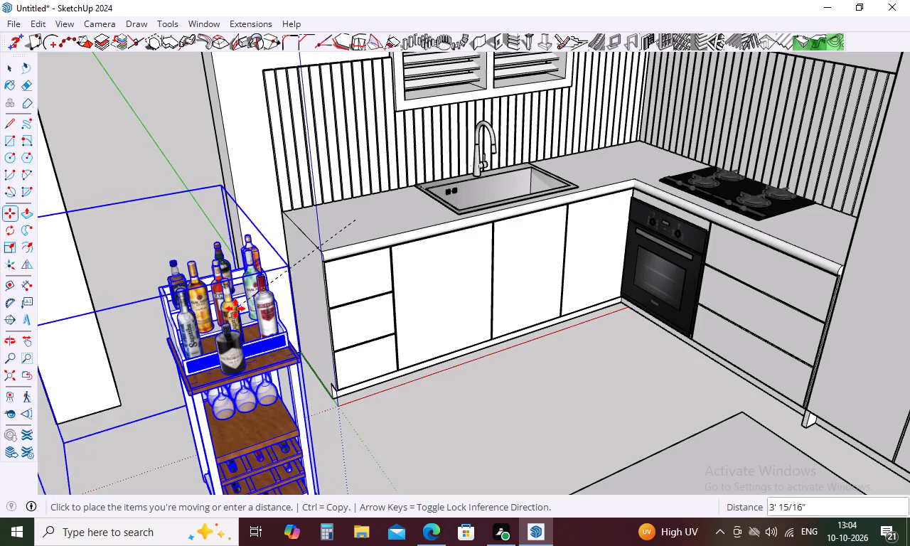
click(235, 309)
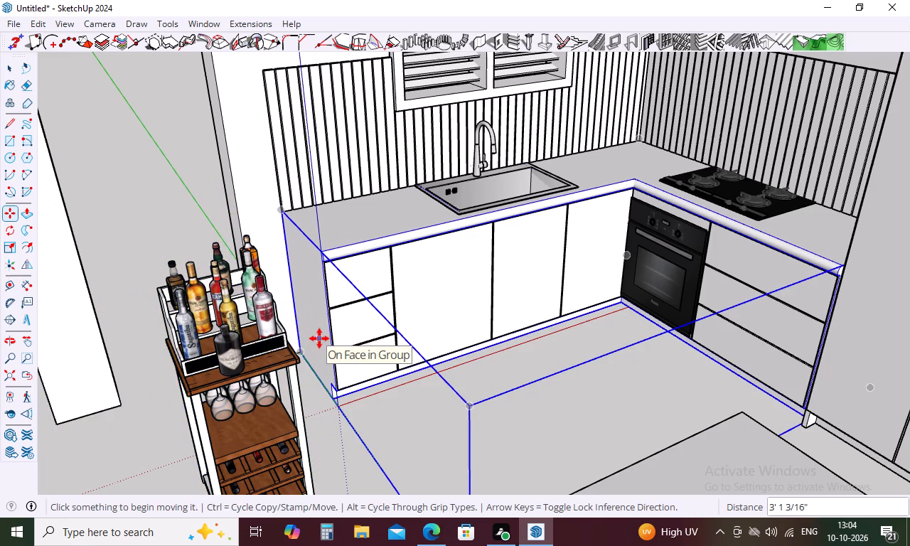
Open the small bar model for editing and delete all the wine glasses hanging beneath its wooden top.
key(space)
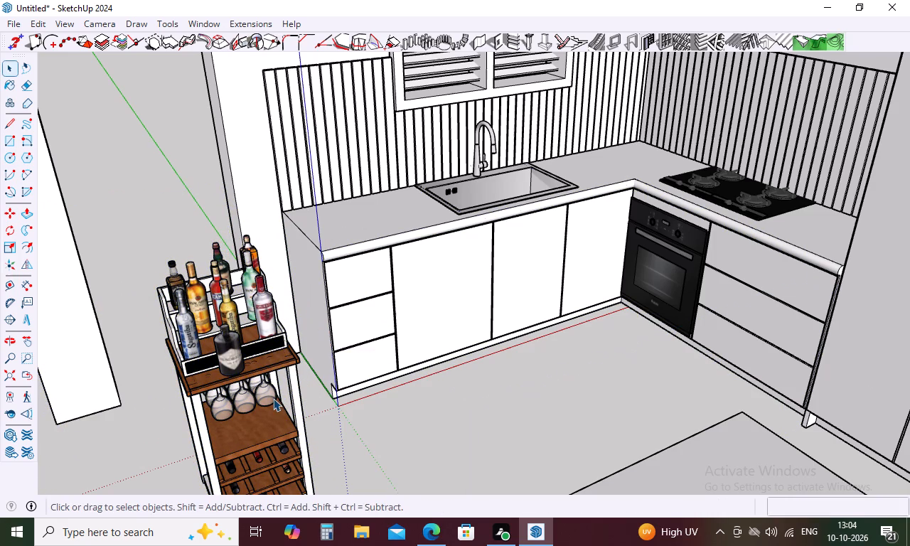
click(259, 397)
double_click(259, 397)
click(259, 397)
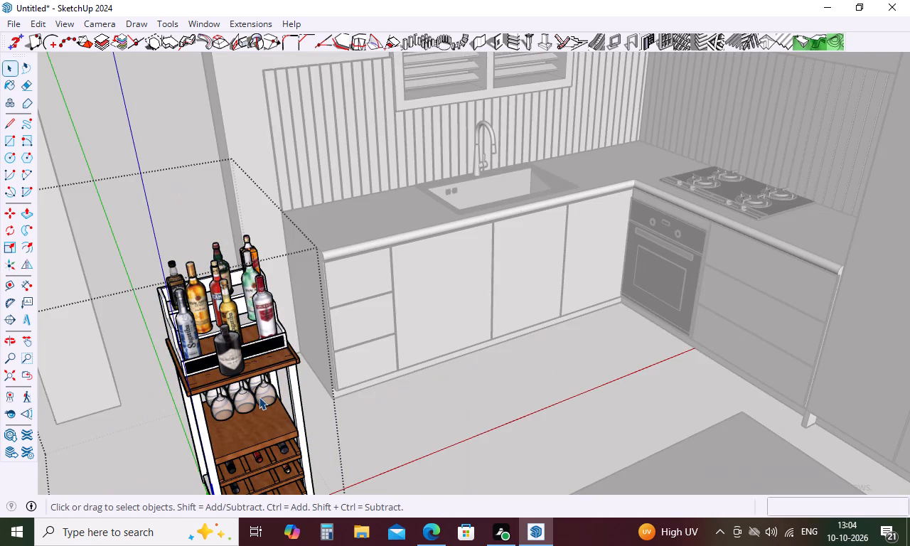
key(Delete)
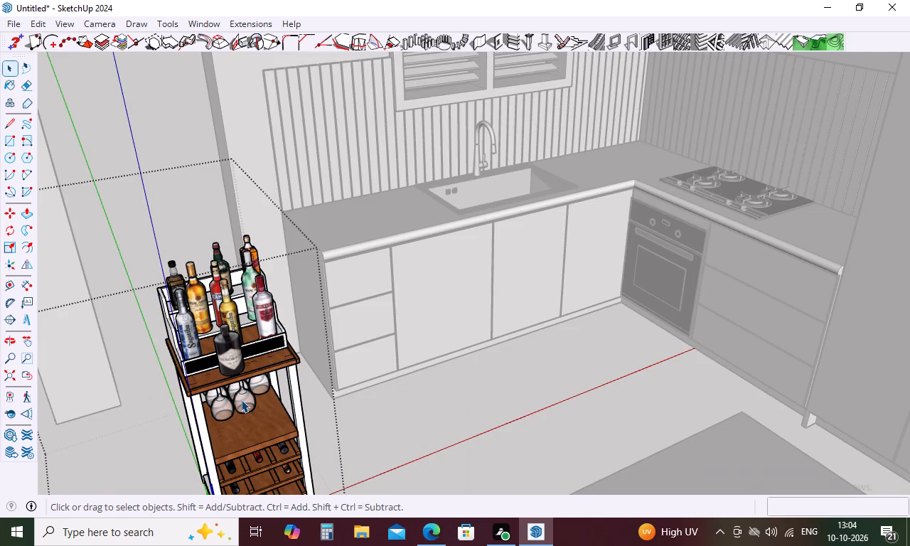
click(241, 400)
key(Delete)
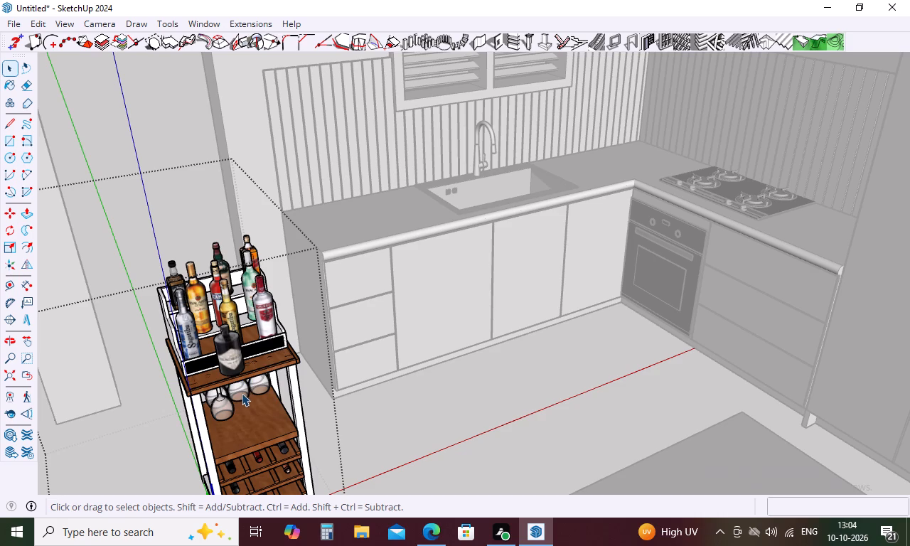
click(242, 393)
key(Delete)
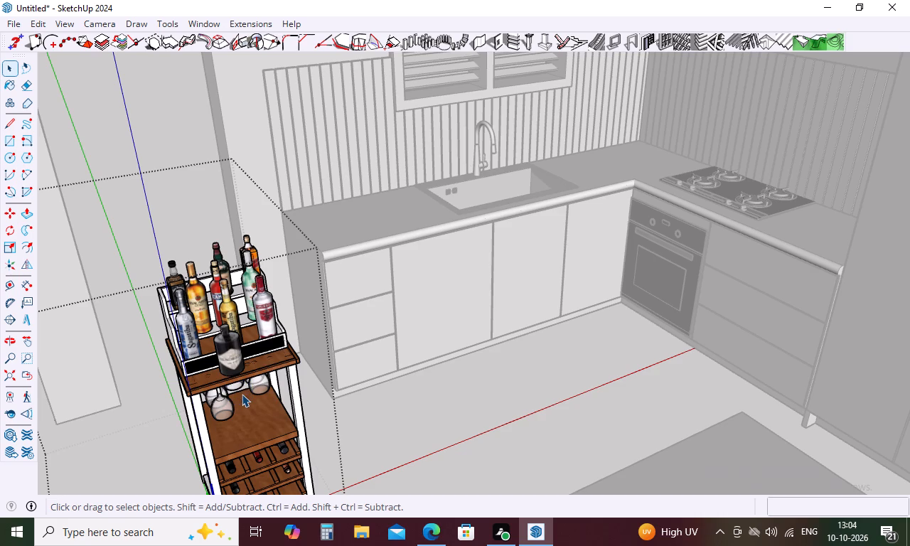
click(256, 386)
key(Delete)
middle_drag(223, 428, 206, 363)
scroll(206, 363, up, 7)
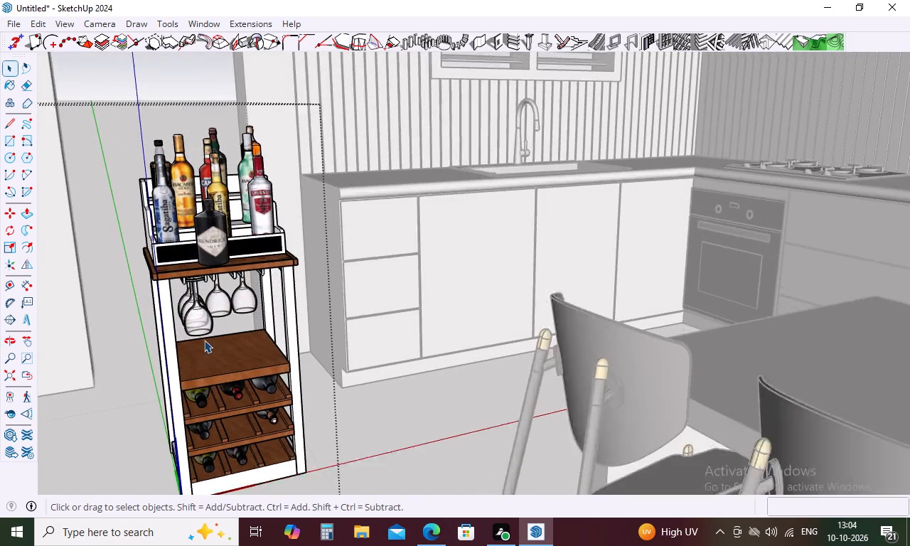
drag(257, 277, 176, 323)
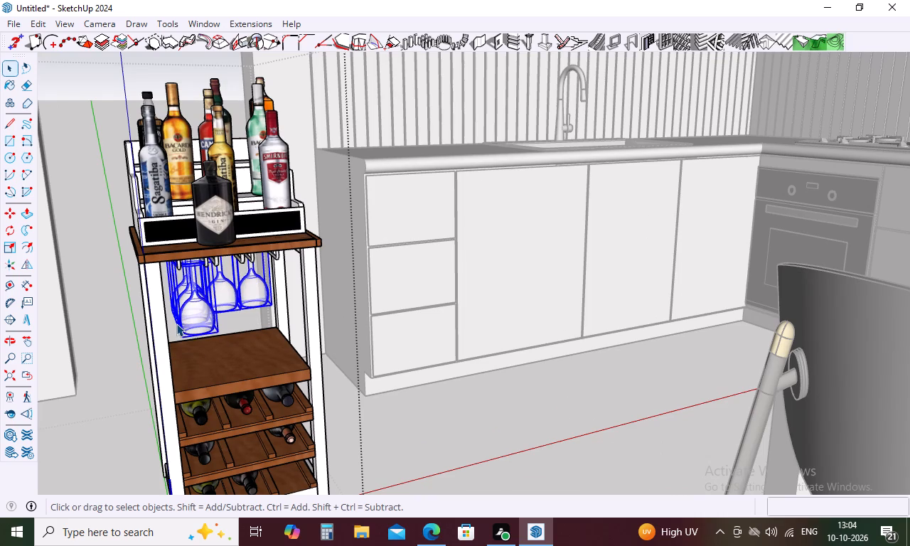
key(Delete)
Delete the small bar's legs, lower shelves, stored wine bottles and leftover base pieces, keeping the top with its standing bottles.
scroll(176, 323, down, 5)
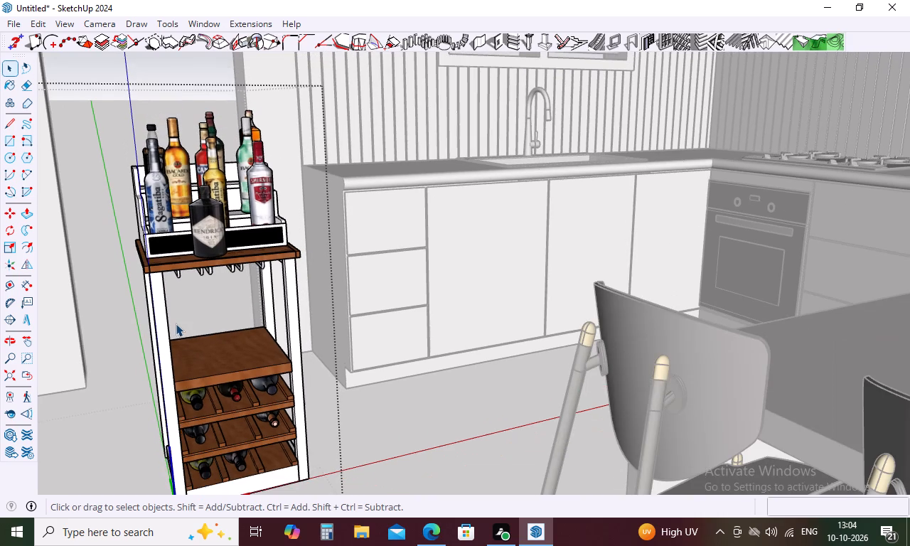
drag(294, 341, 142, 454)
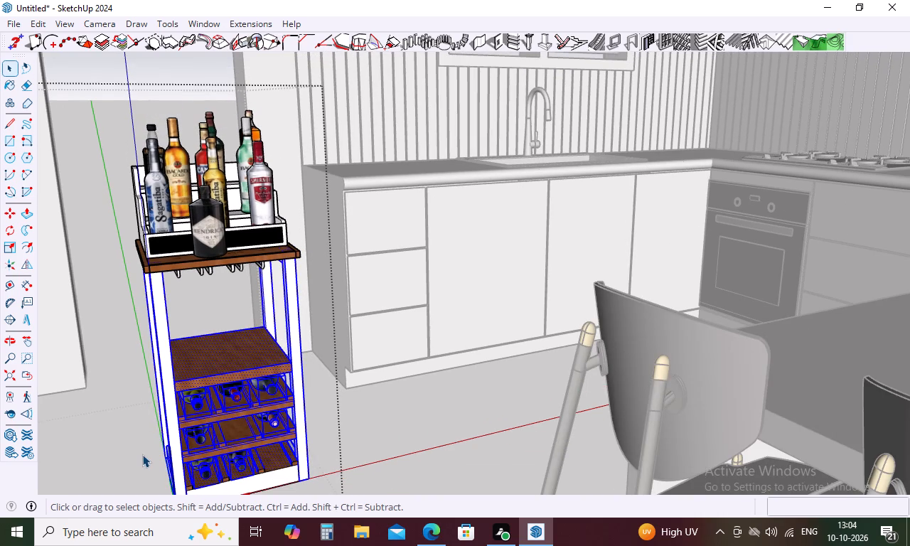
key(Delete)
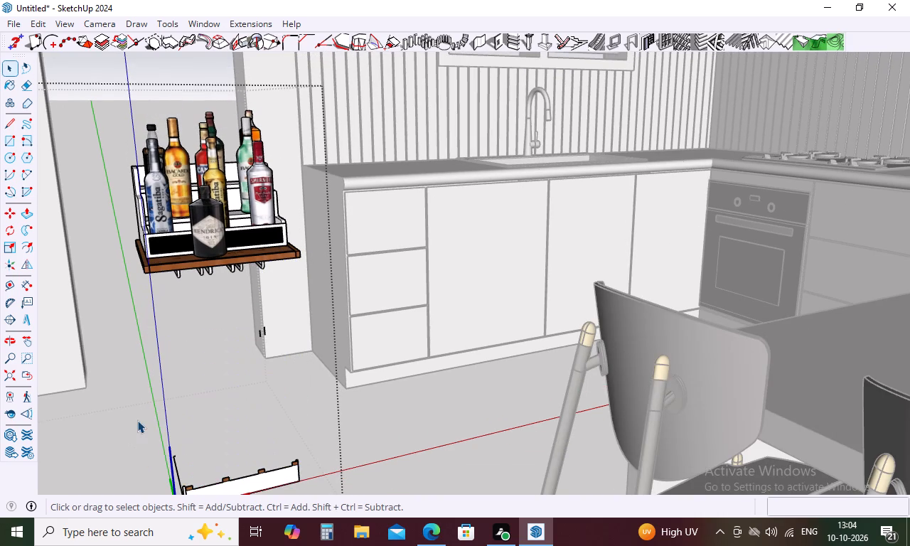
scroll(137, 420, down, 5)
scroll(276, 415, down, 5)
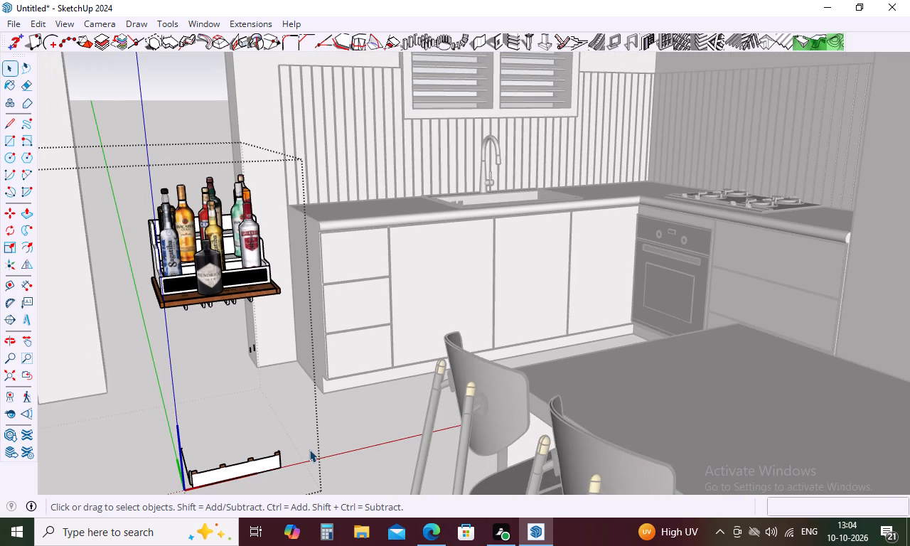
drag(309, 449, 159, 491)
key(Delete)
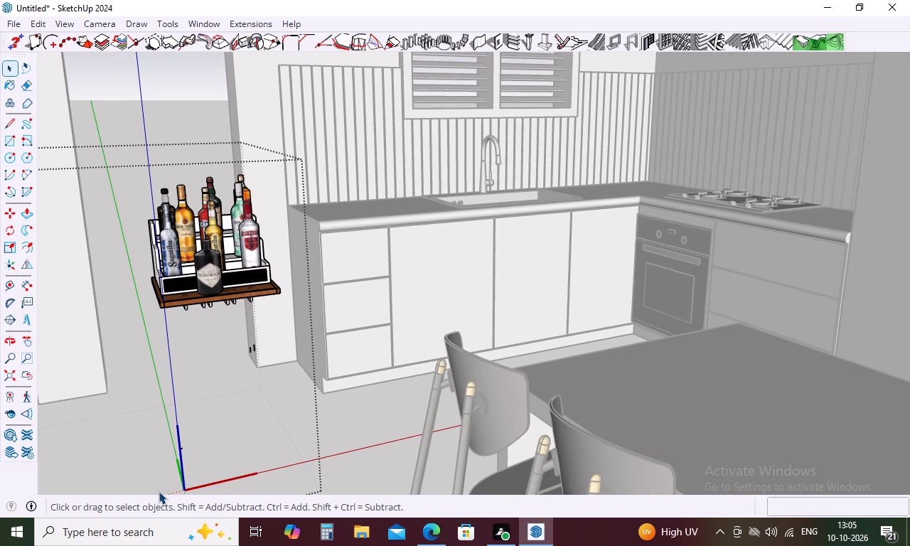
scroll(171, 425, down, 6)
middle_drag(190, 412, 197, 355)
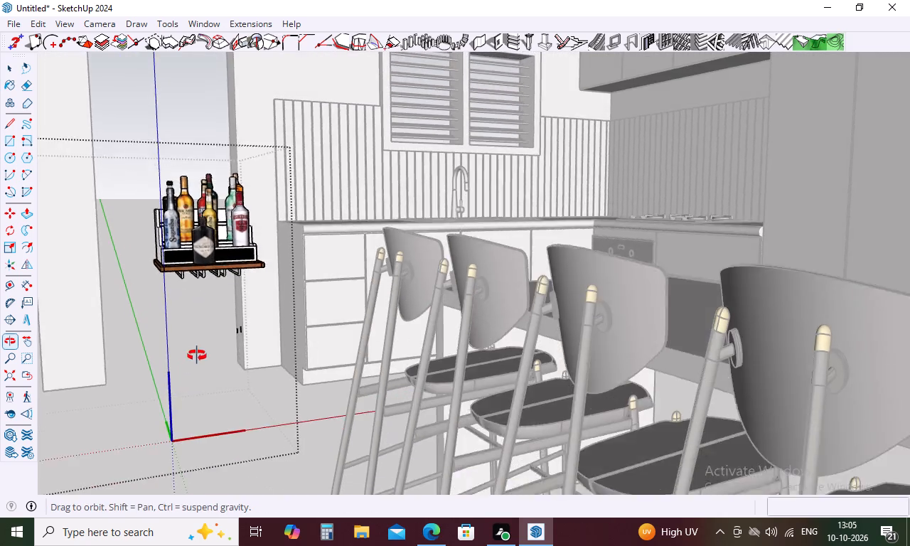
middle_drag(197, 355, 264, 341)
drag(304, 304, 281, 316)
key(Delete)
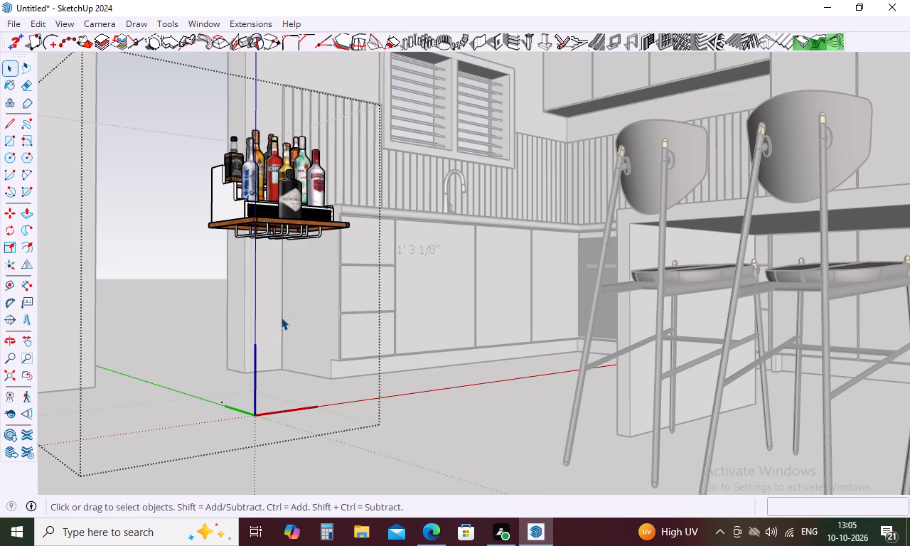
drag(228, 397, 203, 409)
key(Delete)
Delete the white tiered rack surrounding the bottles on the small bar's top.
scroll(201, 395, down, 5)
middle_drag(449, 231, 297, 346)
scroll(177, 328, up, 11)
click(175, 321)
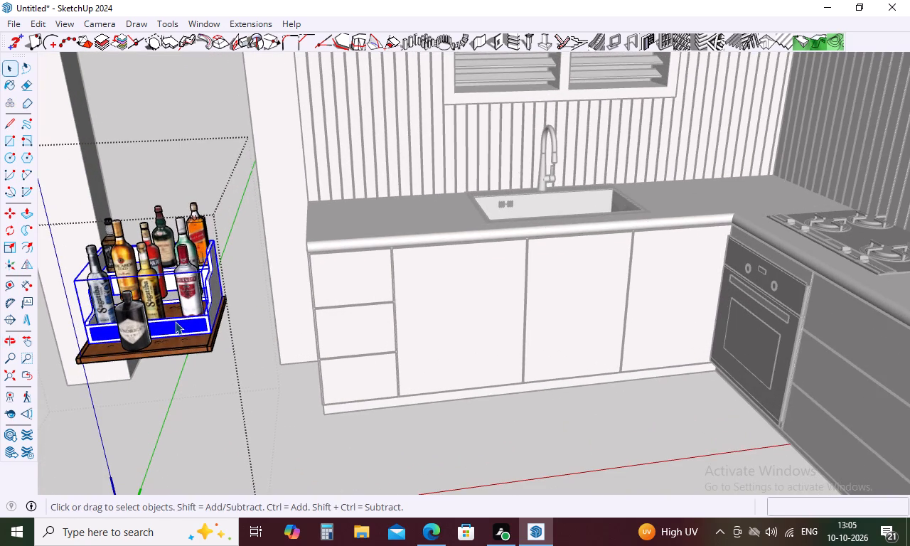
key(Delete)
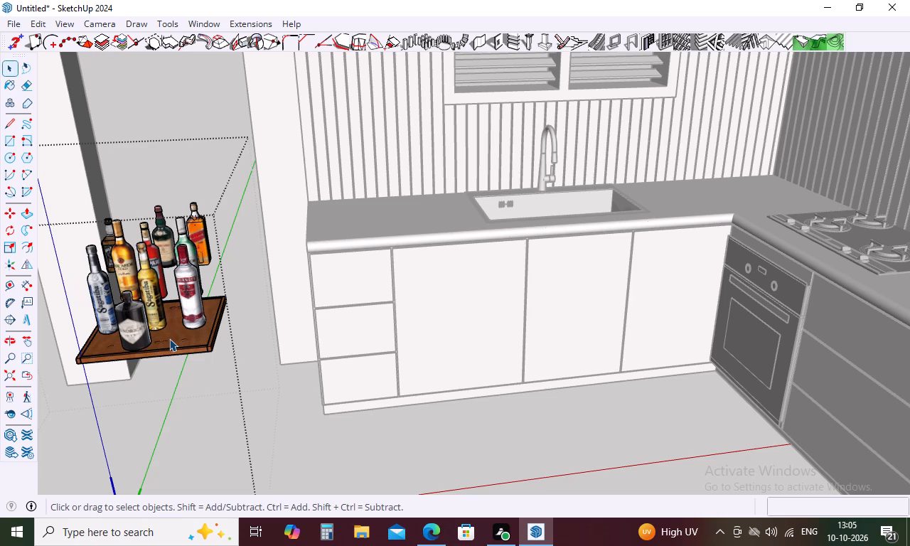
Delete the wooden top board, its side edges and the glass hangers below, along with the front Hendrick's gin bottle.
click(162, 348)
drag(205, 343, 190, 366)
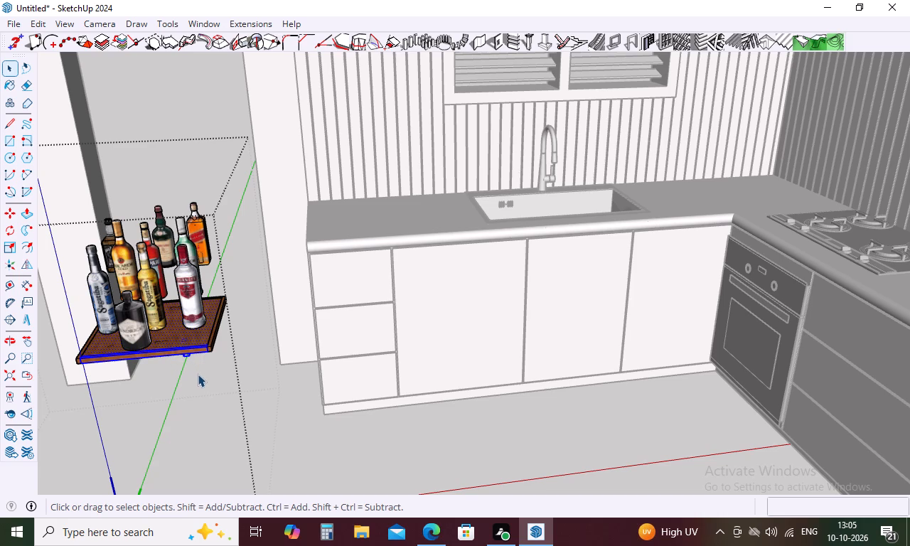
key(Delete)
drag(223, 336, 193, 344)
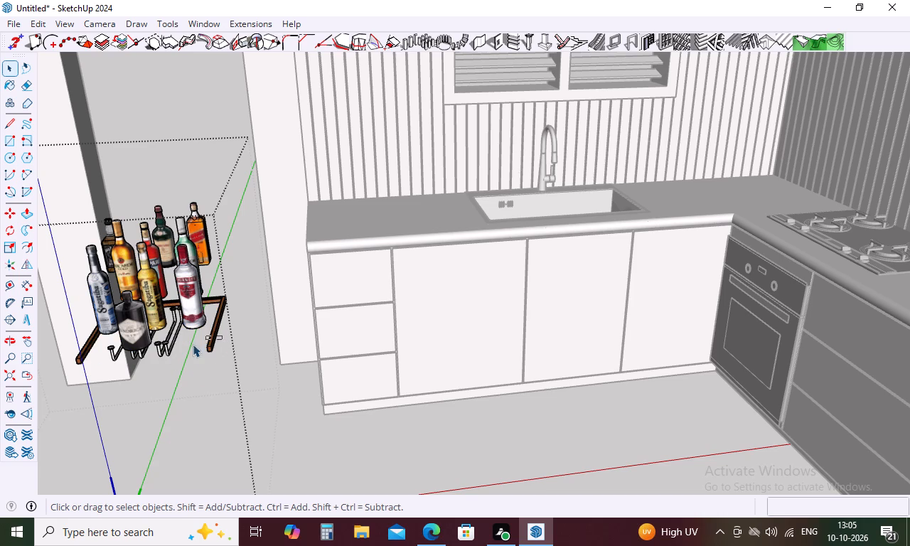
drag(193, 344, 156, 373)
key(Delete)
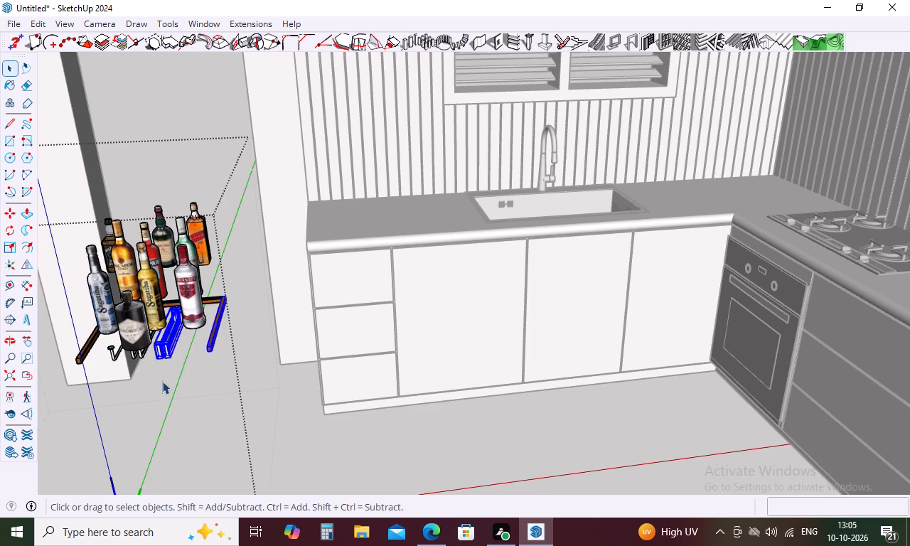
middle_drag(164, 382, 237, 360)
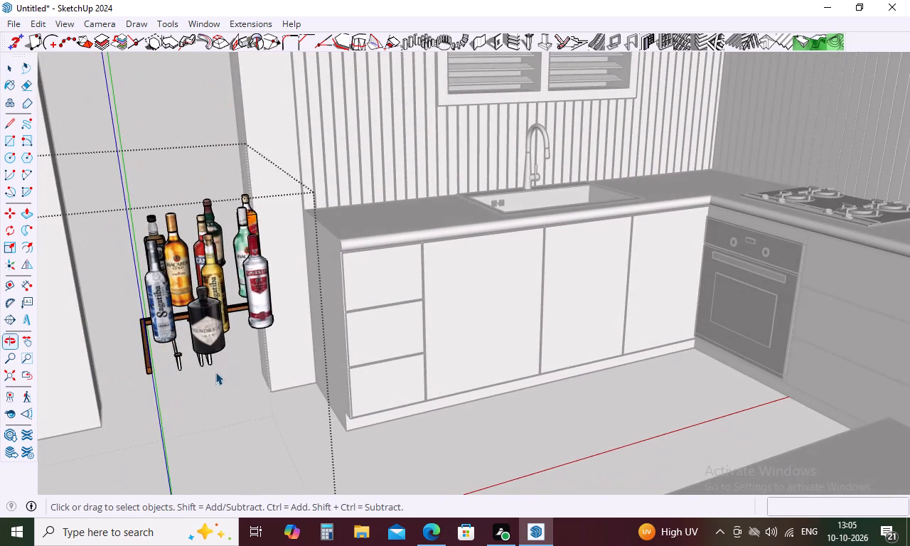
scroll(193, 360, up, 5)
drag(230, 363, 115, 383)
key(Delete)
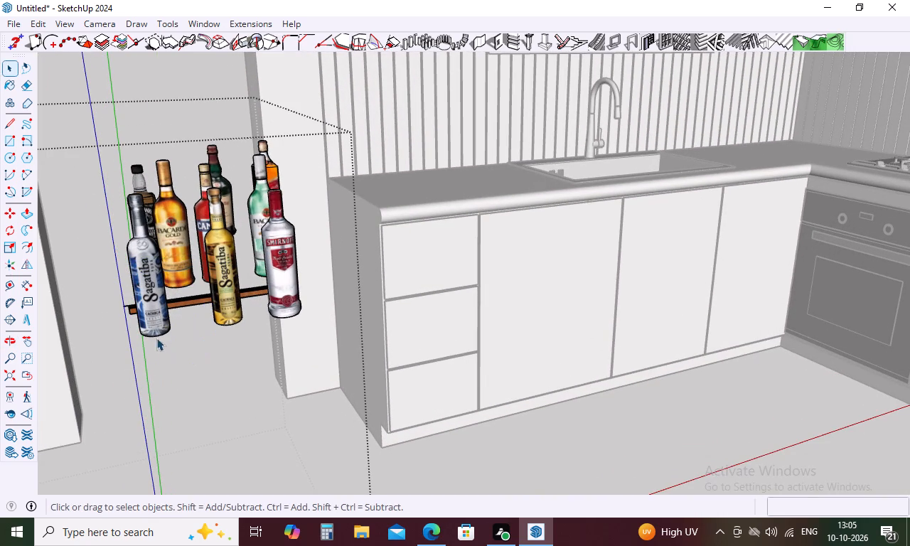
Delete the remaining rear wooden strip of the bar top behind the bottles.
click(196, 301)
key(Delete)
triple_click(183, 299)
double_click(181, 299)
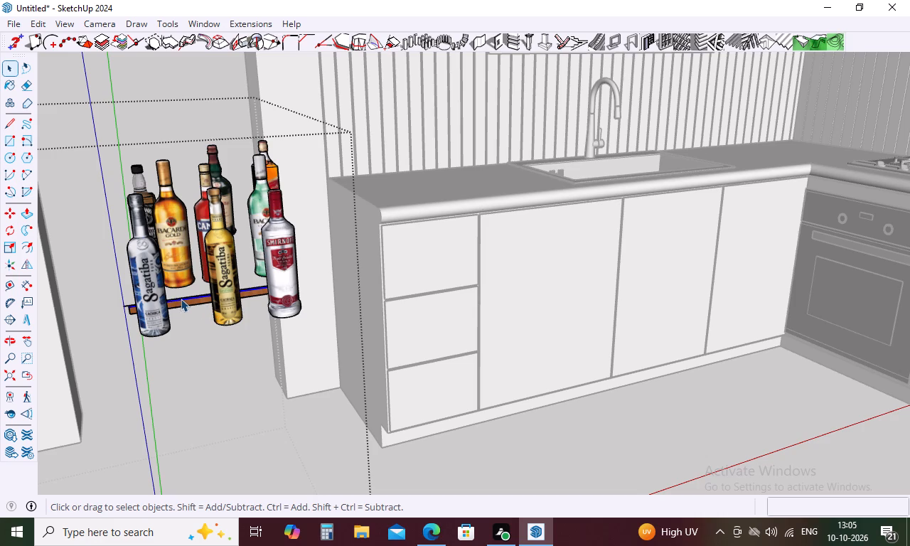
key(Delete)
drag(201, 291, 190, 318)
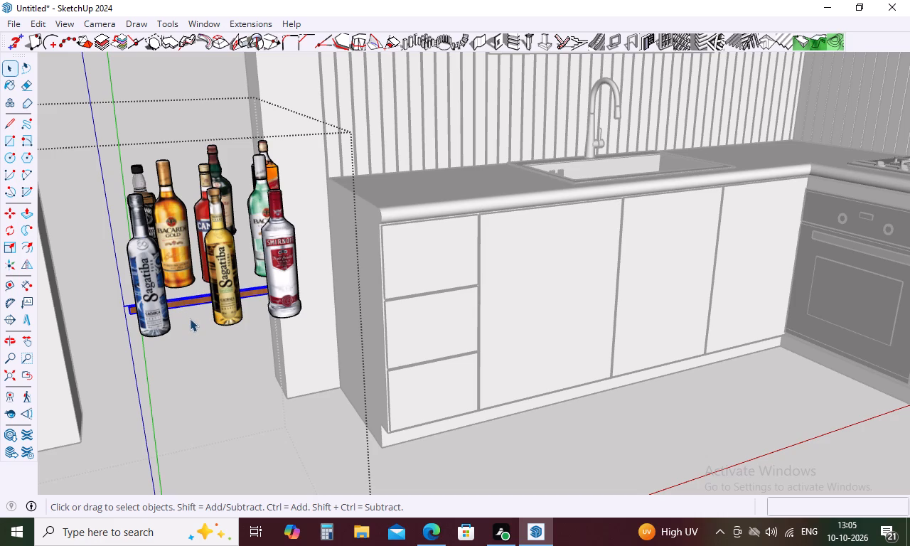
key(Delete)
Move the Bacardi Gold bottle down 3 1/4" so its base is level with the blue Sagatiba bottle.
middle_drag(191, 284, 77, 373)
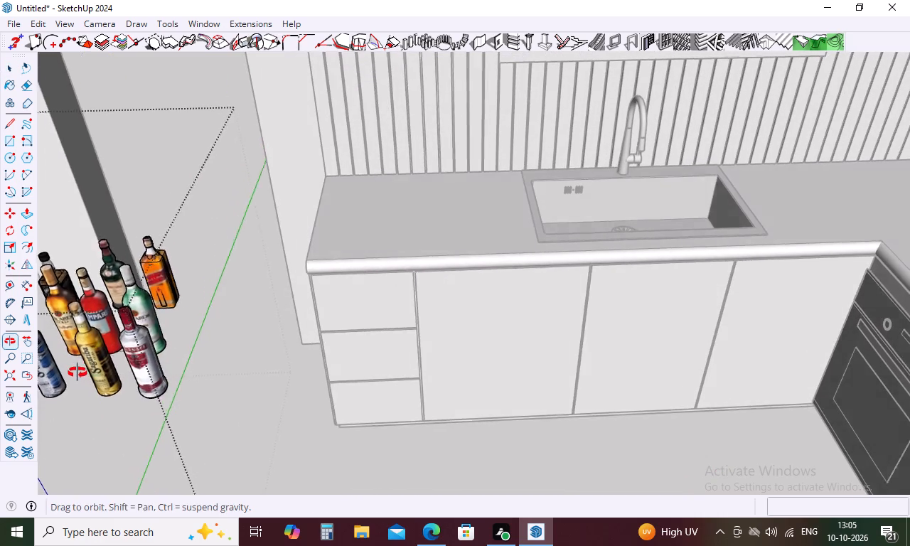
middle_drag(77, 373, 63, 353)
scroll(181, 296, down, 8)
middle_drag(196, 293, 86, 300)
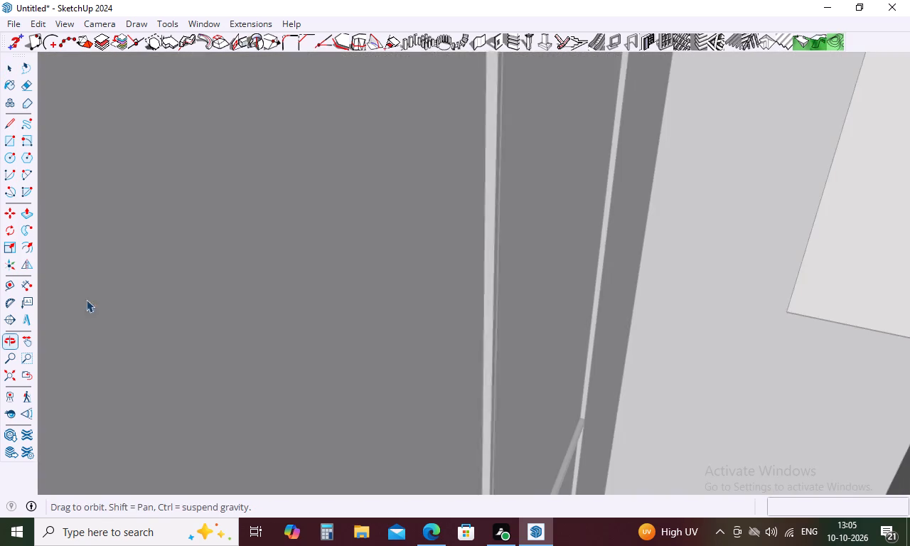
middle_drag(120, 285, 227, 306)
scroll(278, 321, down, 5)
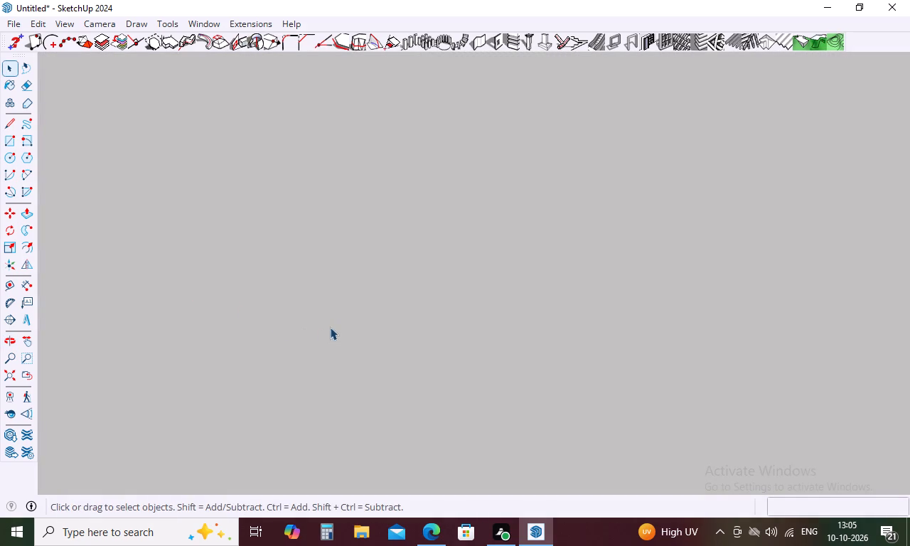
scroll(330, 327, down, 20)
scroll(330, 327, down, 14)
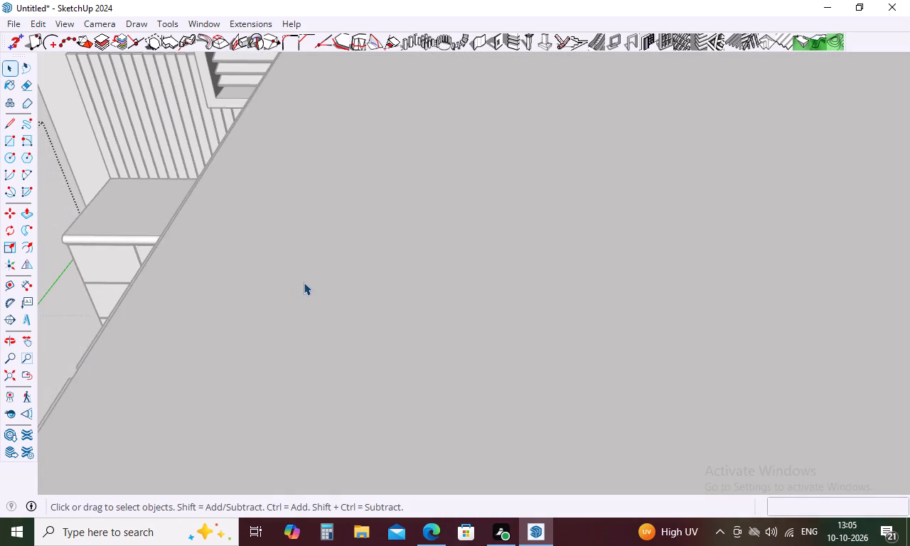
scroll(304, 282, down, 20)
scroll(304, 282, down, 7)
middle_drag(312, 289, 338, 304)
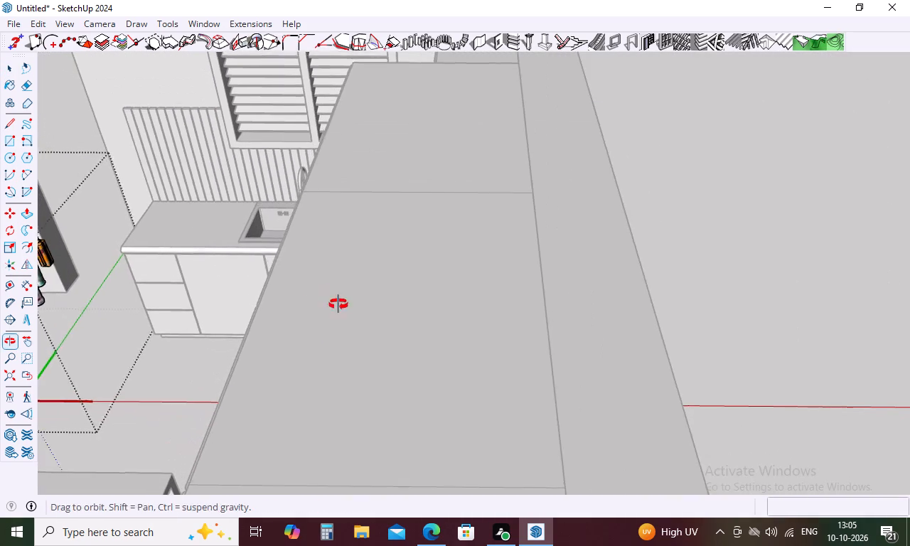
middle_drag(338, 304, 469, 287)
scroll(424, 284, down, 17)
middle_drag(405, 378, 636, 272)
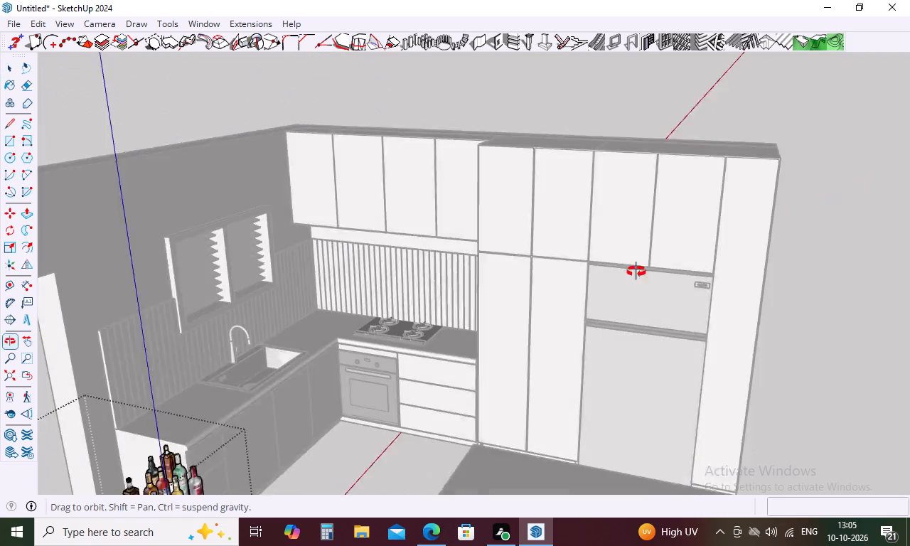
scroll(615, 260, down, 5)
middle_drag(444, 451, 523, 340)
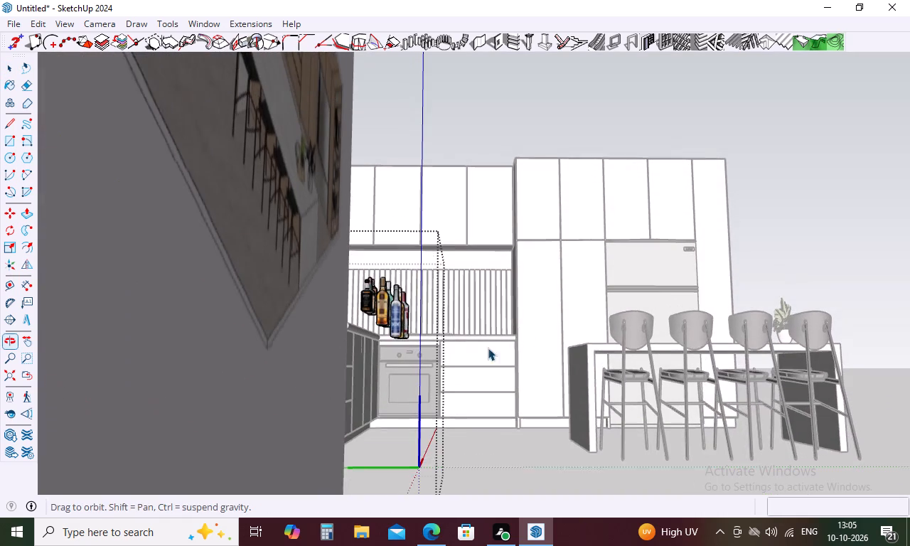
scroll(448, 323, up, 1)
middle_click(448, 323)
scroll(370, 330, up, 10)
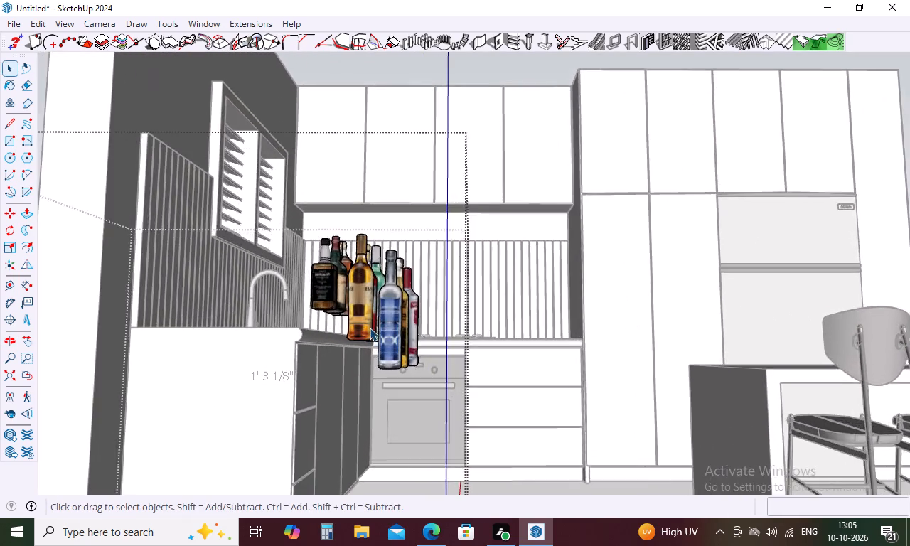
scroll(370, 328, up, 3)
middle_drag(372, 342, 402, 358)
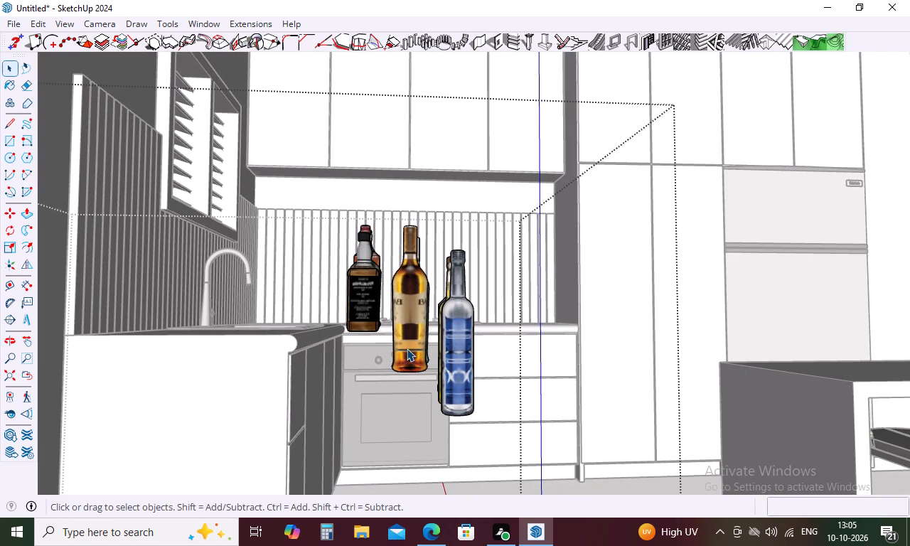
key(m)
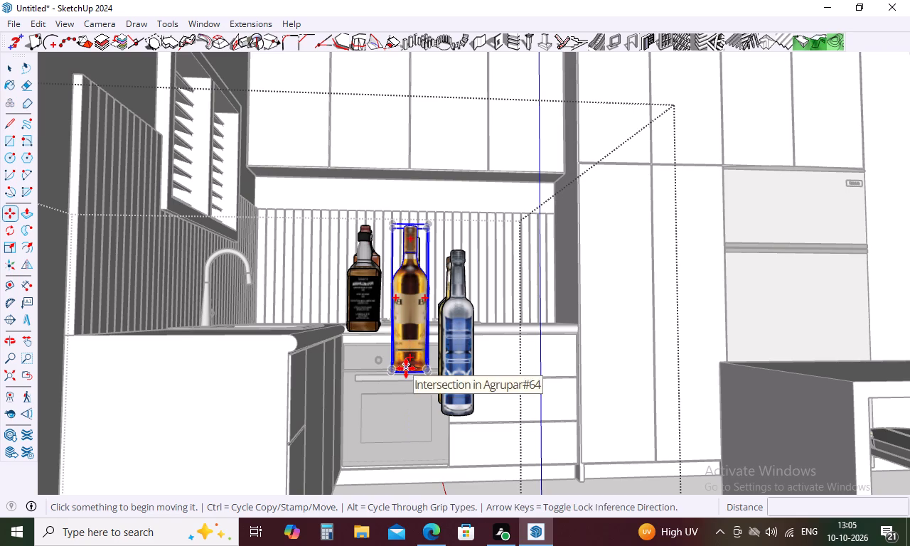
click(406, 370)
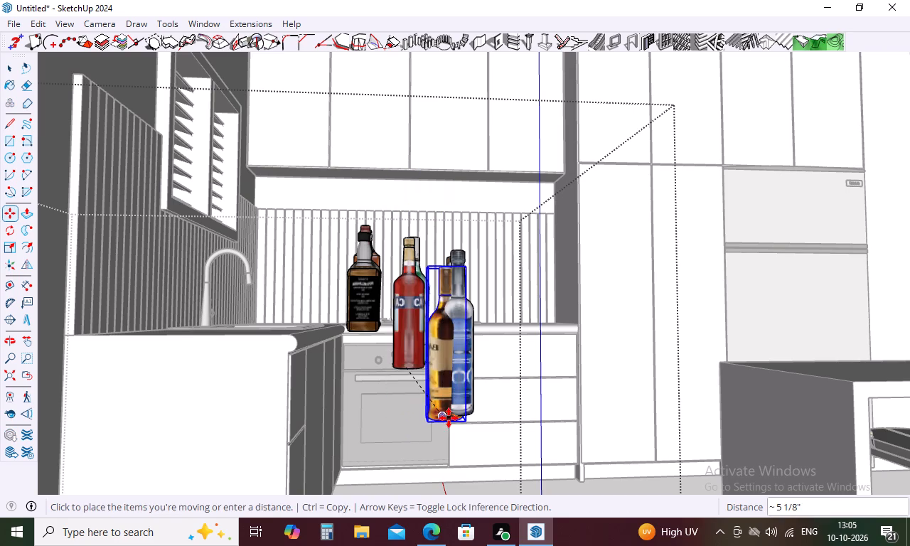
scroll(442, 419, up, 8)
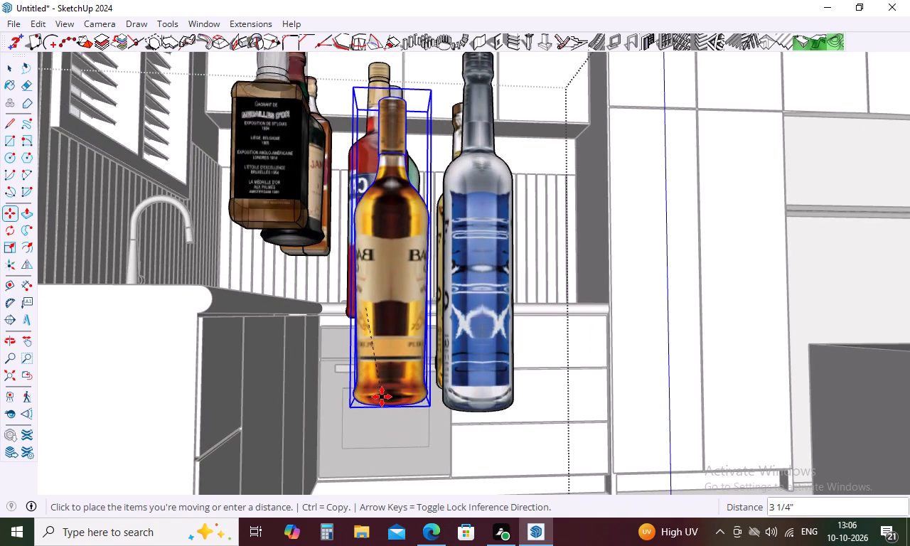
click(382, 397)
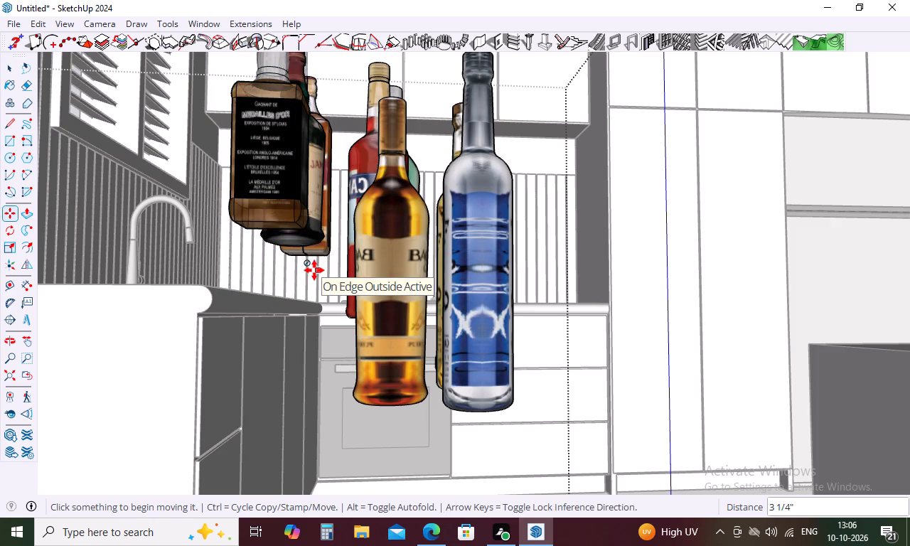
Lower the Jack Daniel's, Jameson and square amber bottles together by 6 1/2" to align their bases with the front bottles.
middle_drag(461, 315, 434, 400)
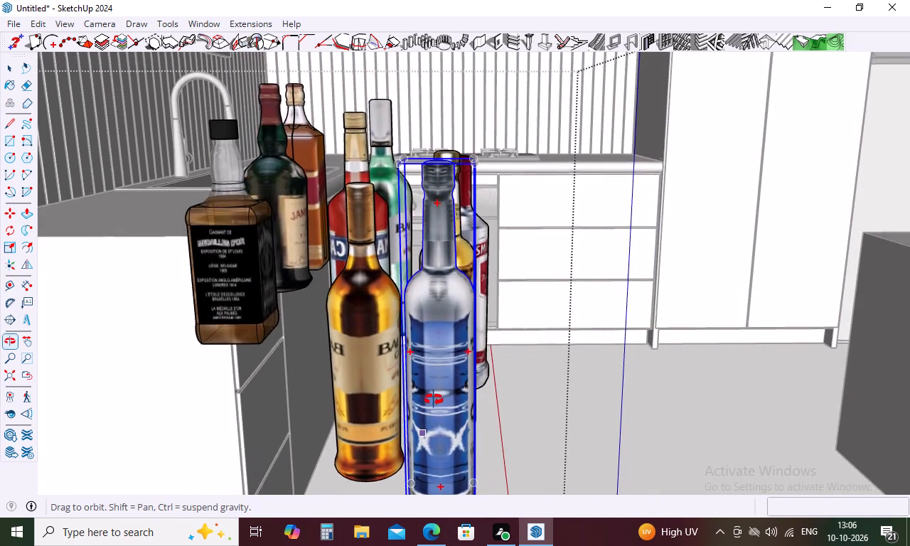
middle_drag(434, 400, 441, 434)
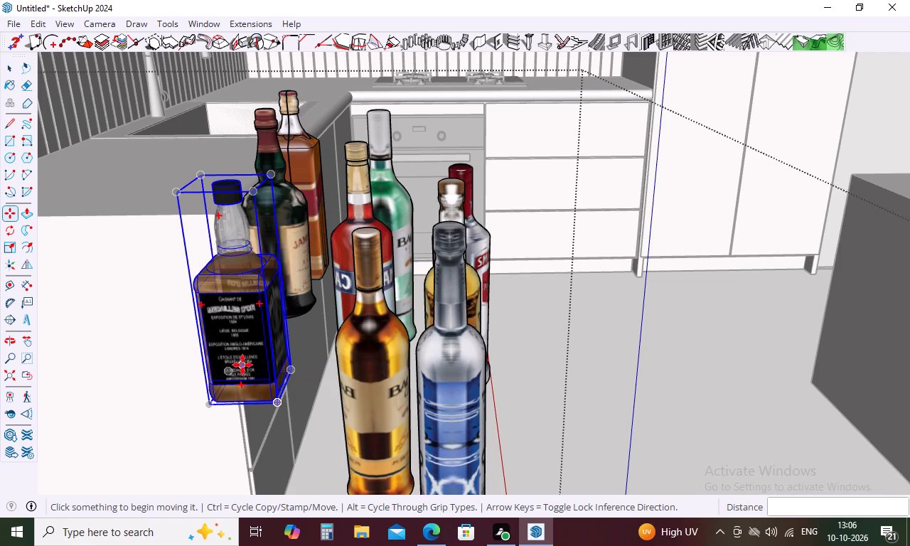
key(space)
click(248, 364)
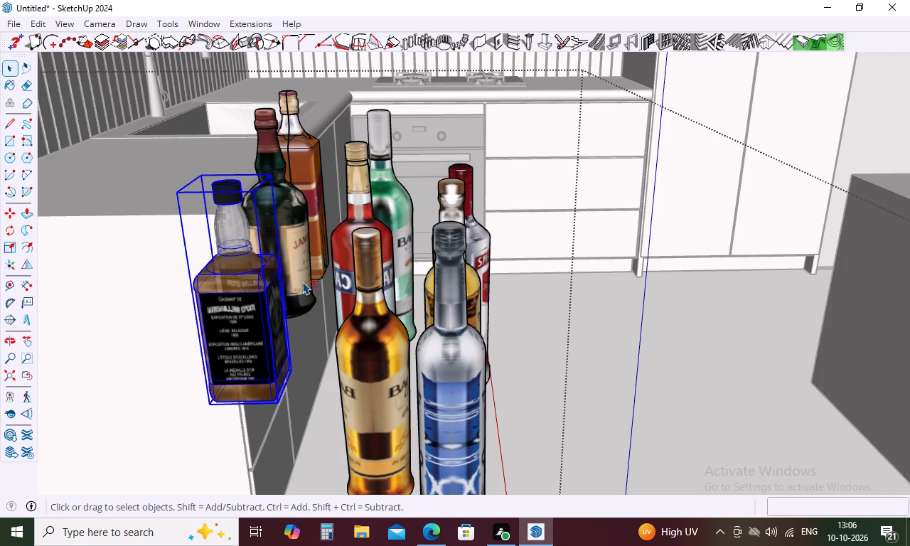
shift+click(304, 278)
shift+click(321, 245)
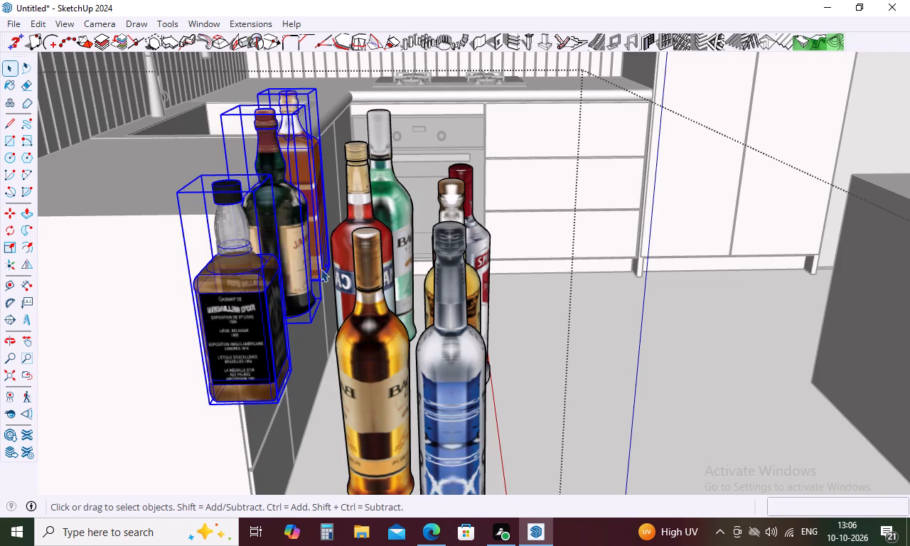
key(m)
click(275, 404)
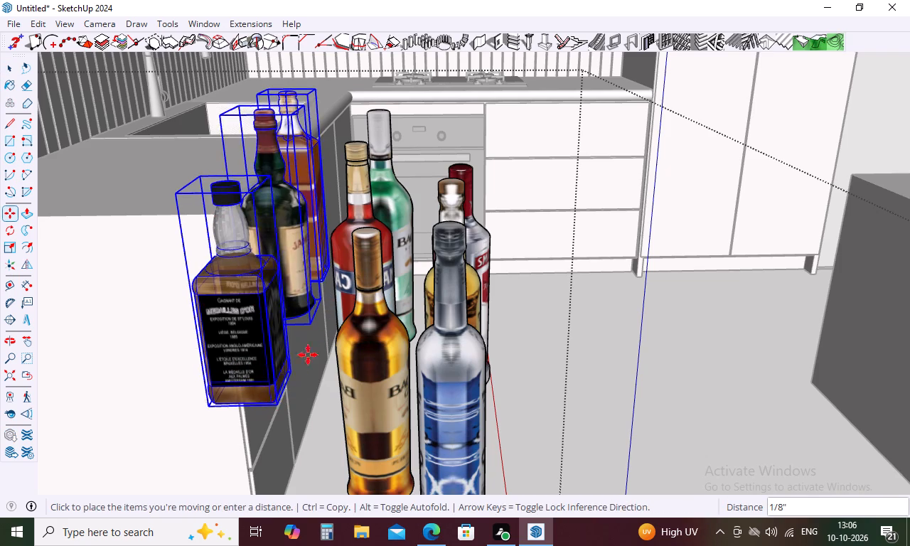
scroll(328, 311, down, 4)
middle_drag(328, 311, 383, 219)
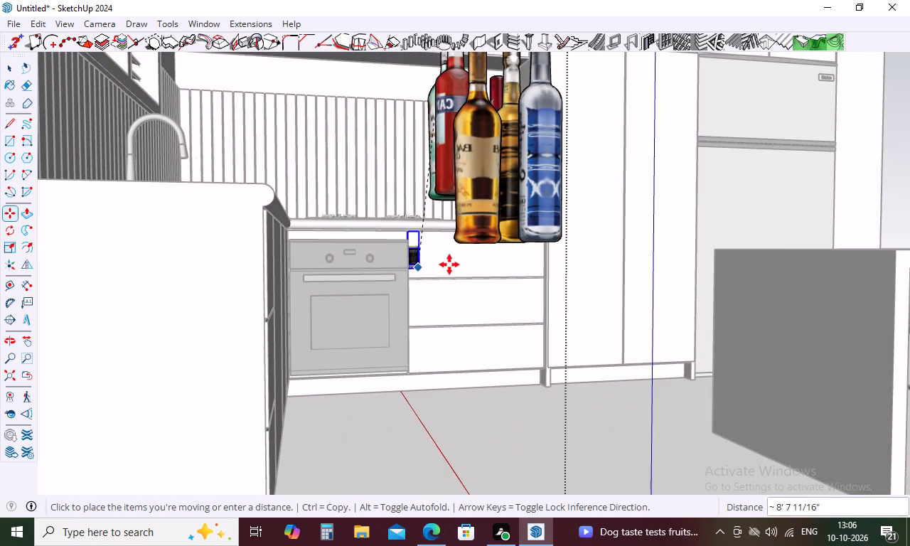
scroll(459, 233, up, 19)
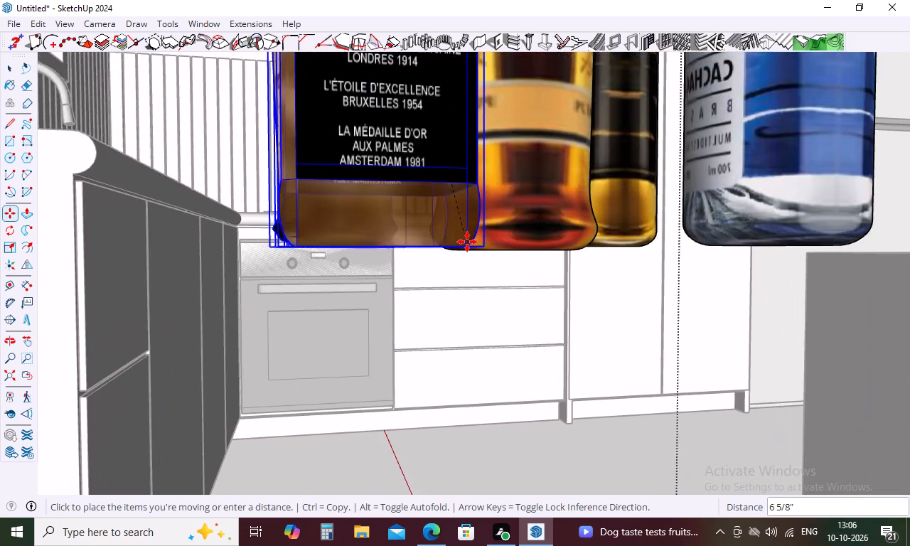
scroll(467, 242, up, 9)
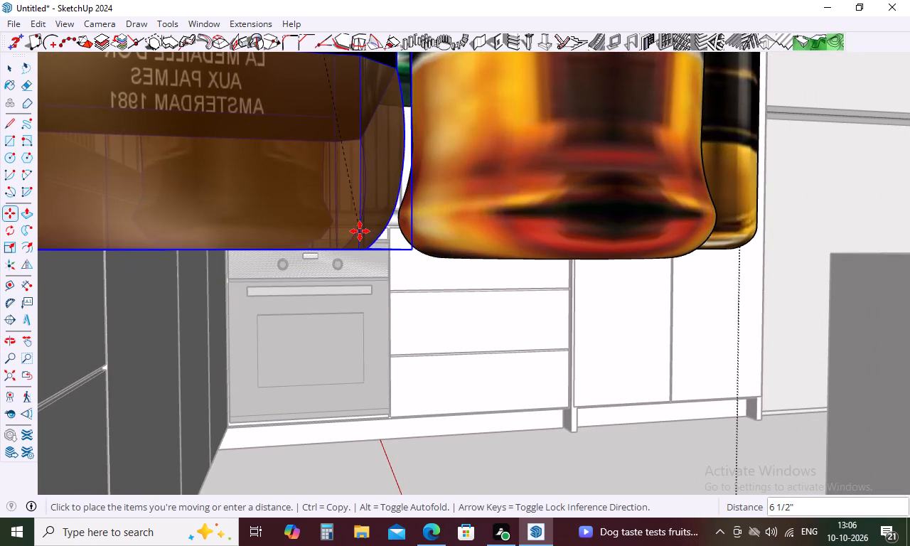
click(360, 231)
Shift the three lowered bottles horizontally to adjust their spacing beside the Bacardi Gold bottle.
middle_drag(422, 230, 392, 336)
scroll(392, 287, down, 9)
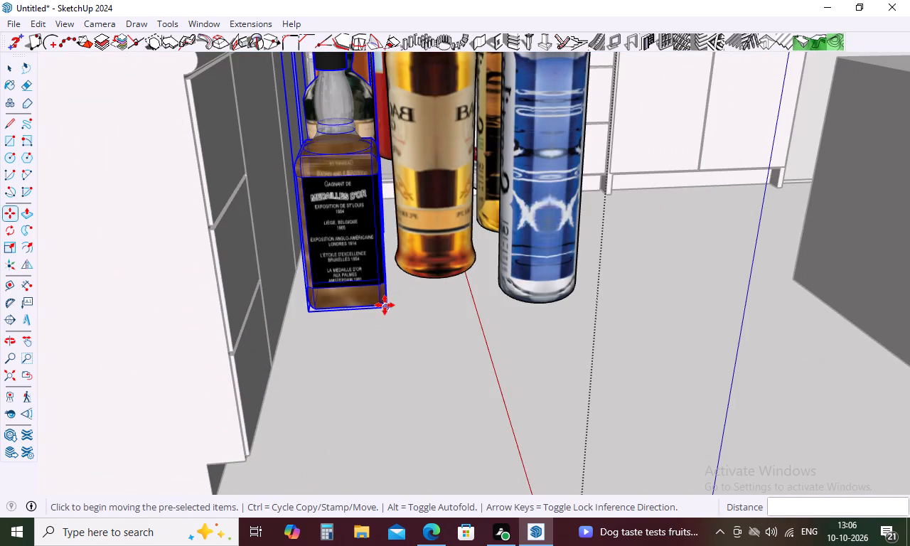
click(384, 306)
click(398, 262)
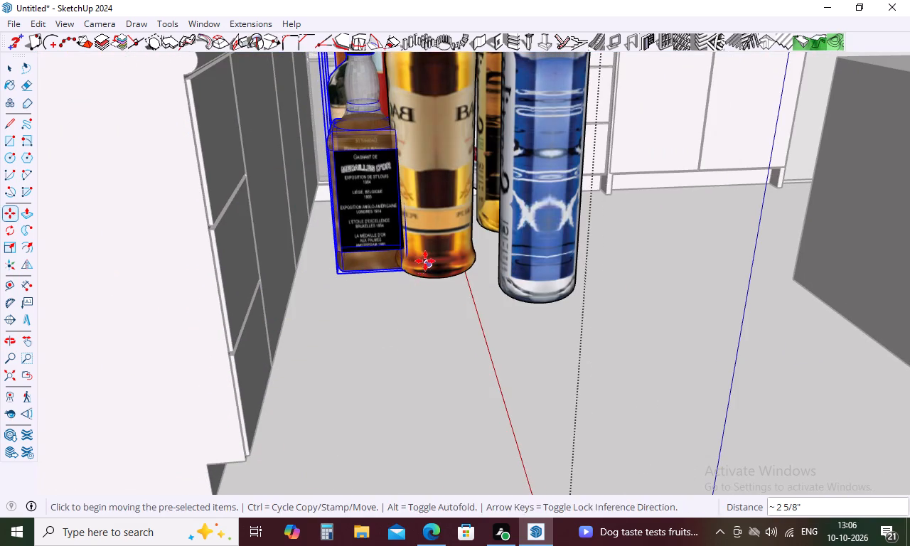
middle_drag(437, 269, 524, 282)
click(517, 309)
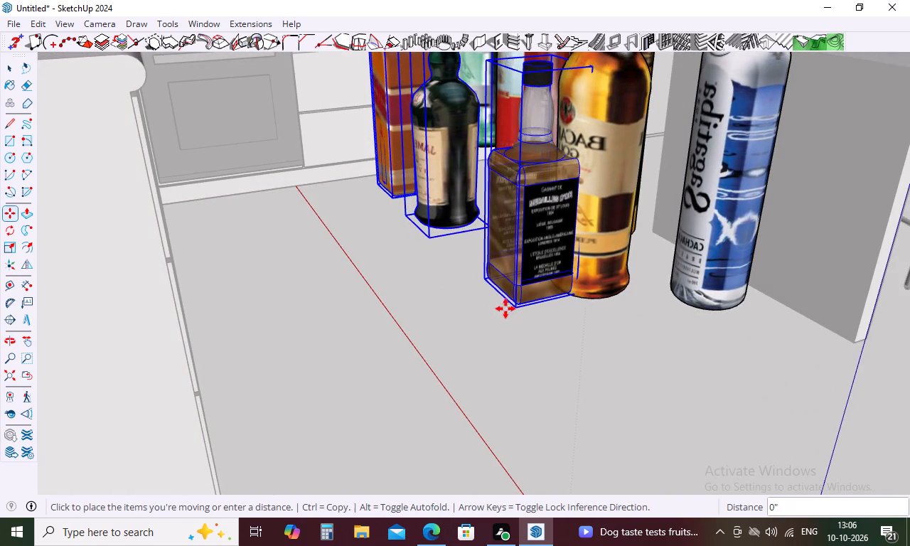
click(465, 314)
Move the Campari and green Bacardi bottles together by about 3 7/8" toward the base level of the neighbouring bottles.
middle_drag(554, 294, 427, 338)
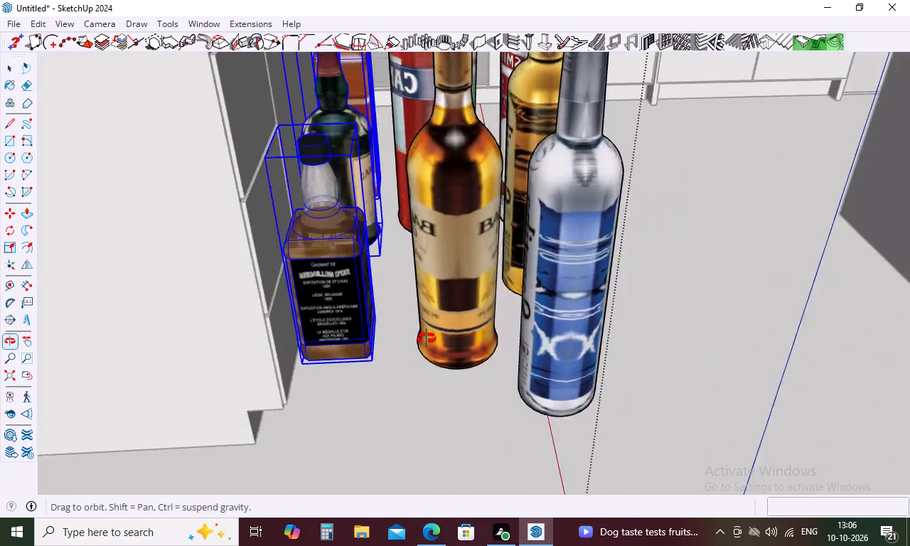
middle_drag(427, 338, 302, 395)
key(space)
middle_drag(476, 321, 437, 337)
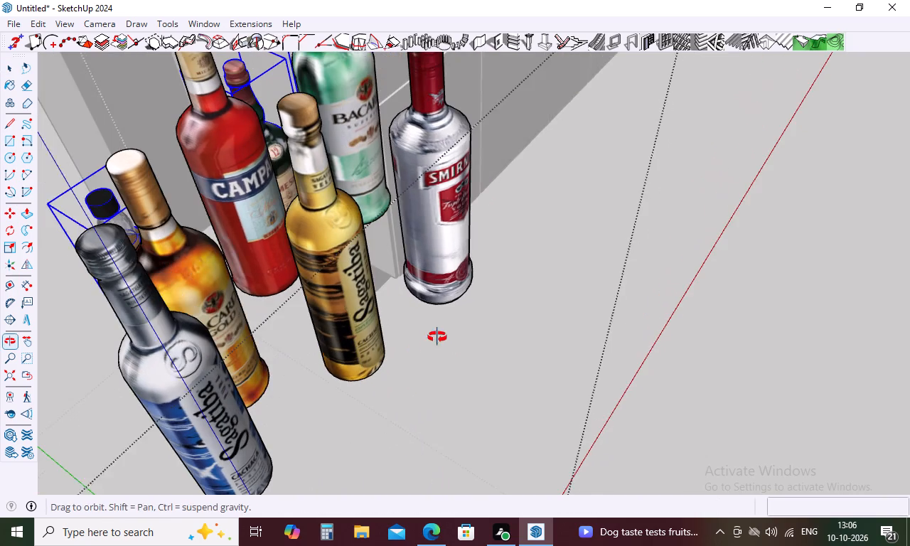
middle_drag(437, 337, 435, 337)
click(269, 242)
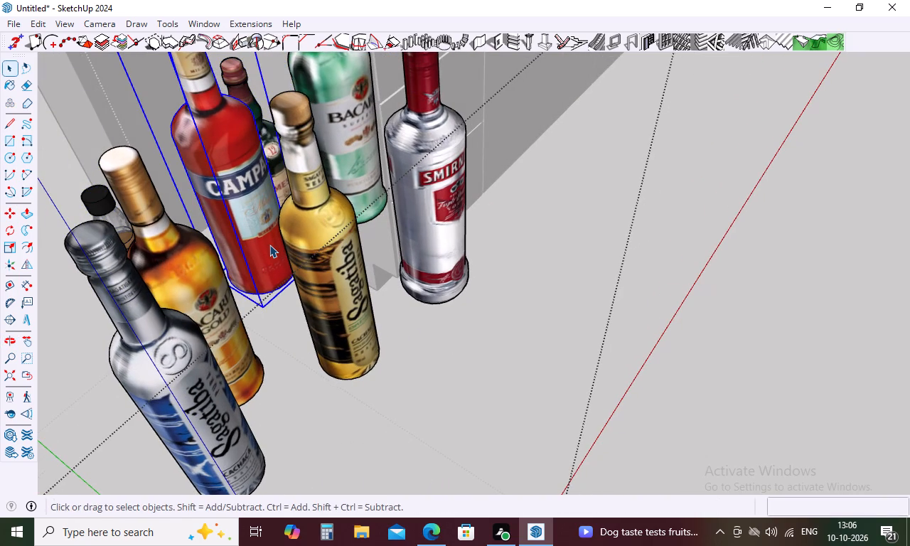
shift+click(353, 171)
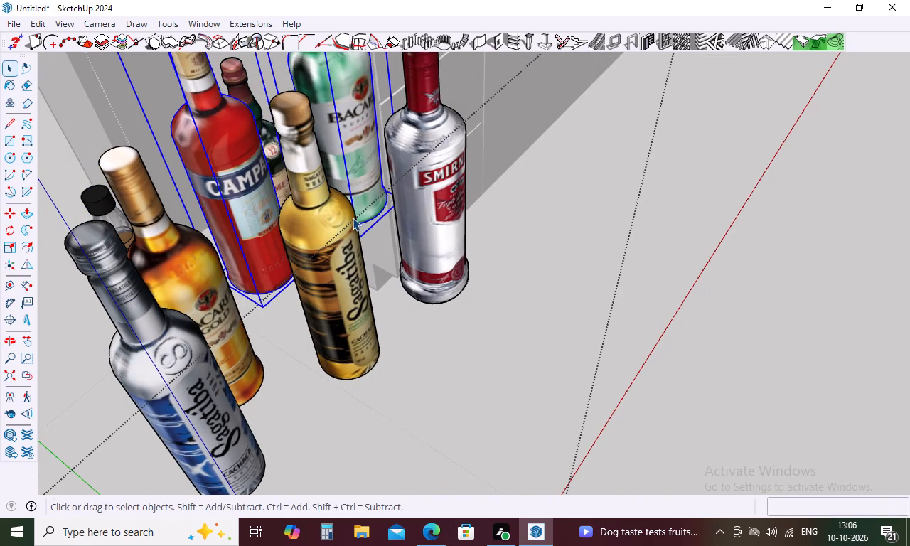
key(m)
middle_drag(354, 292, 344, 211)
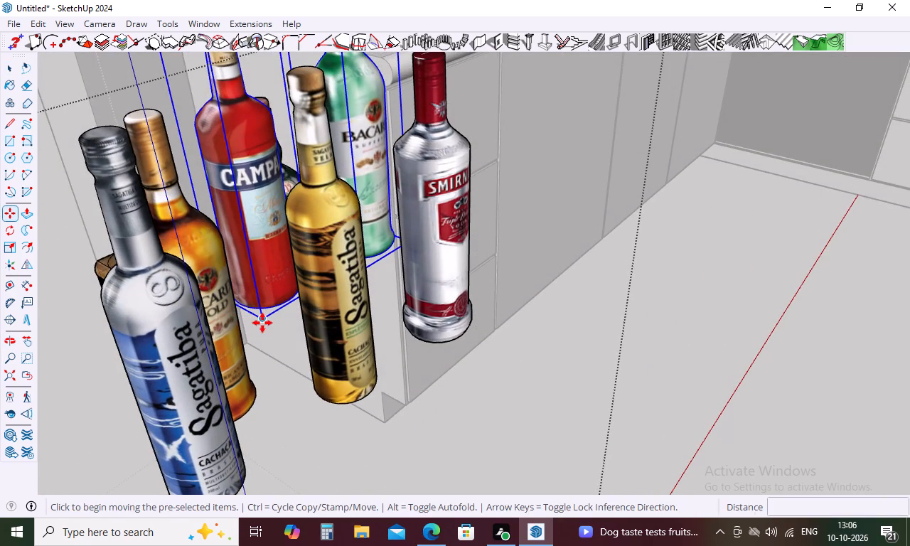
click(262, 323)
click(321, 400)
Move the Campari and green Bacardi bottles together in among the other bottles, close to their base level, and finish editing the bottle group.
middle_drag(308, 381, 310, 381)
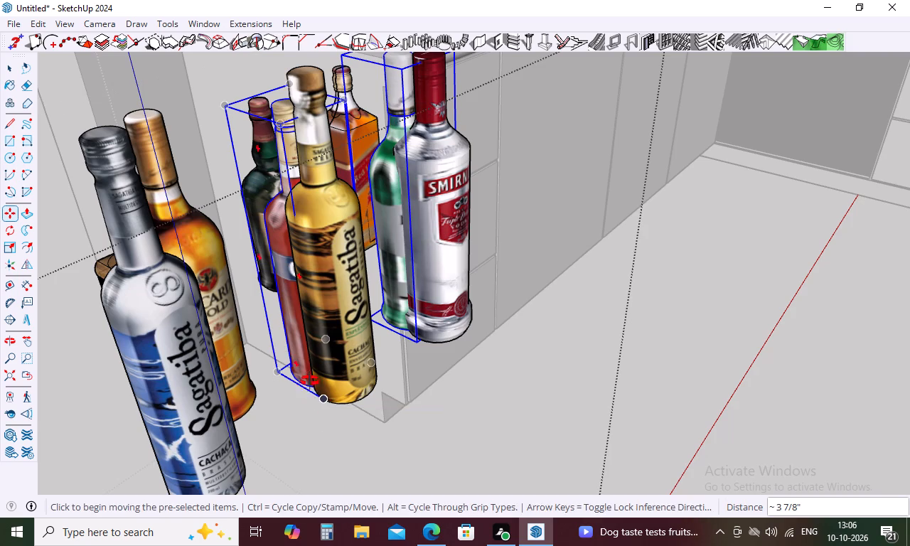
middle_drag(310, 381, 360, 357)
scroll(352, 364, up, 4)
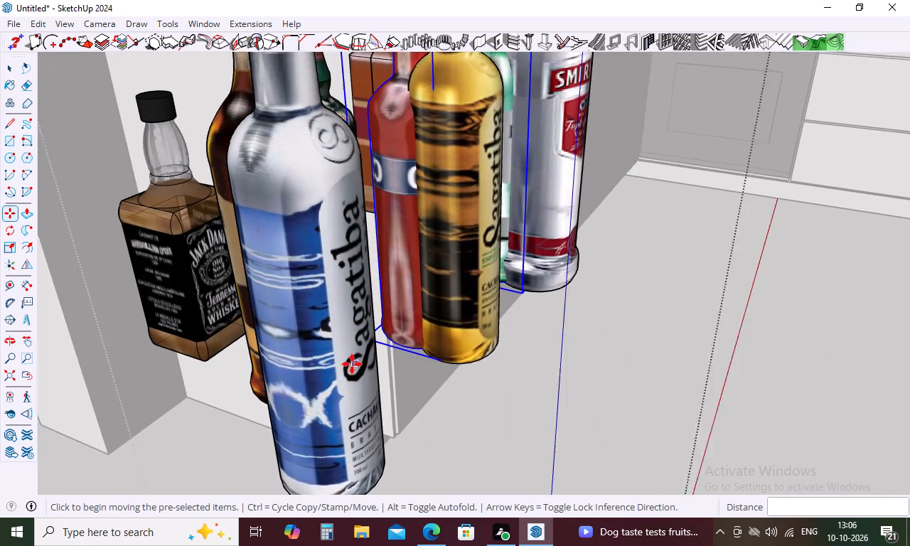
click(402, 342)
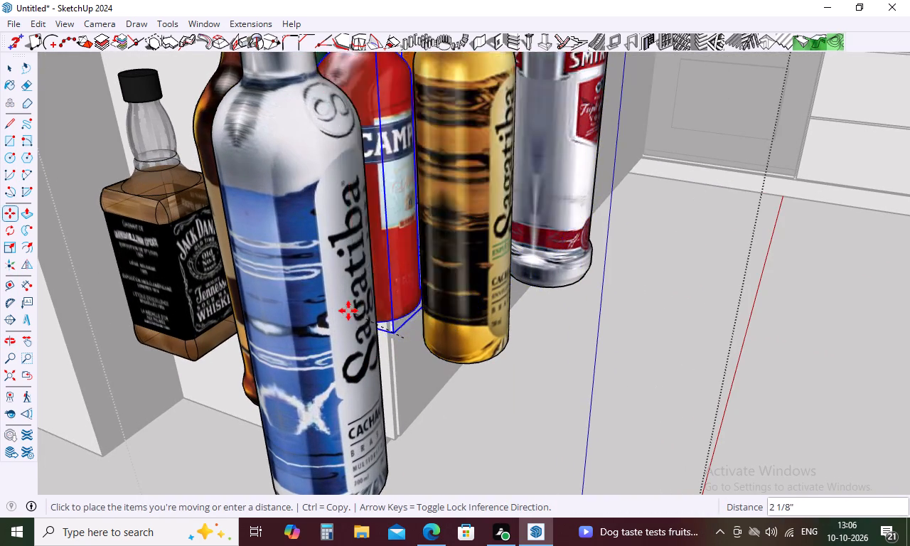
middle_drag(343, 309, 587, 299)
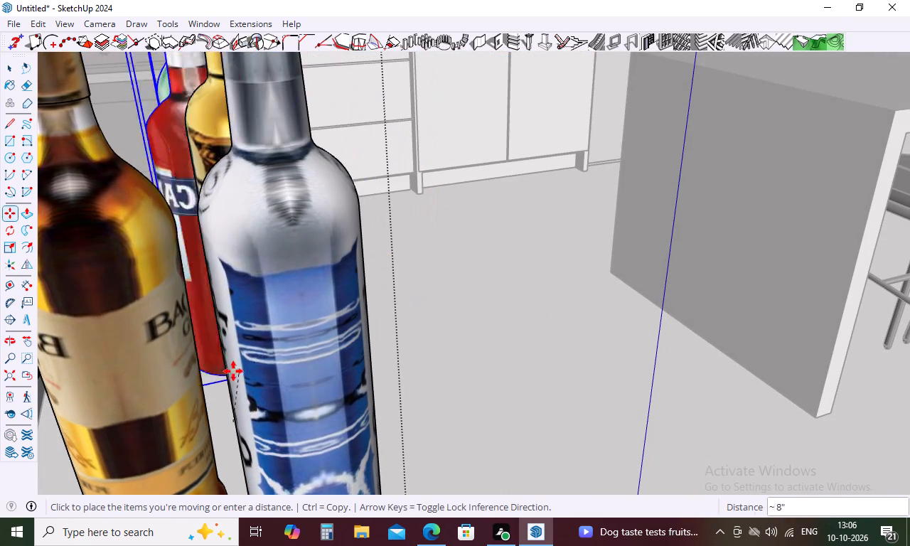
middle_drag(171, 399, 252, 237)
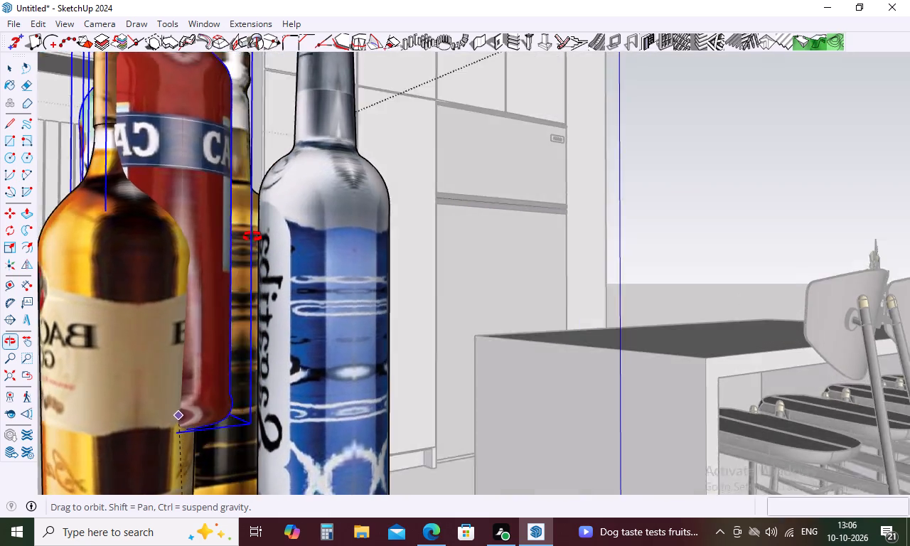
middle_drag(252, 237, 262, 211)
scroll(262, 211, down, 10)
middle_drag(192, 271, 192, 316)
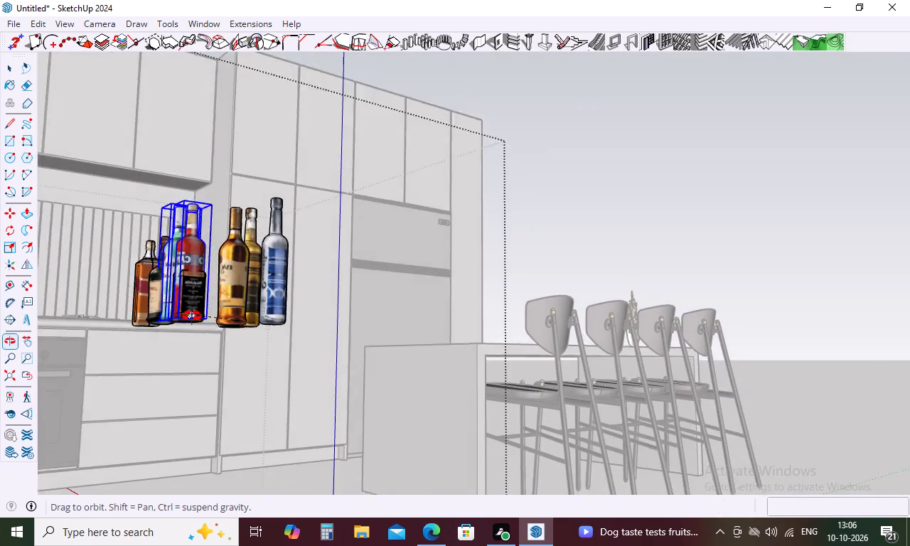
middle_drag(192, 316, 192, 322)
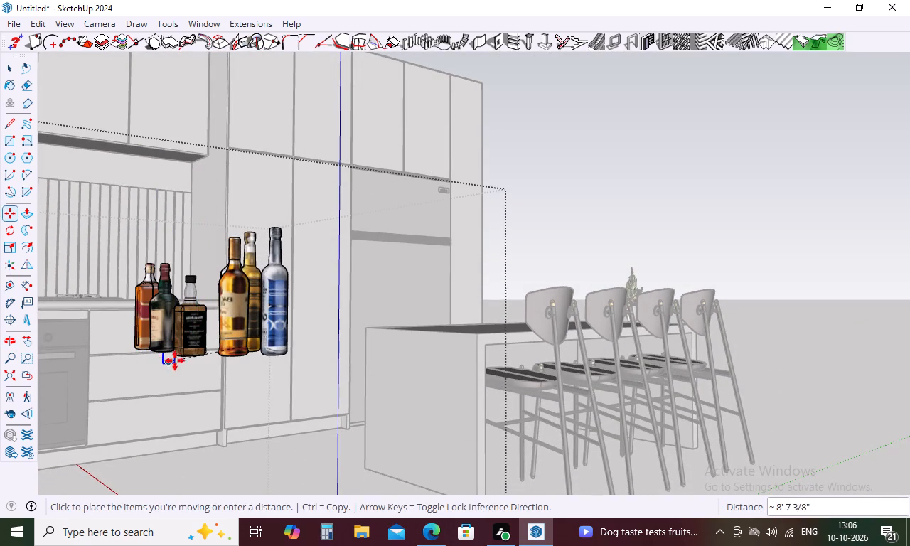
middle_drag(213, 353, 235, 375)
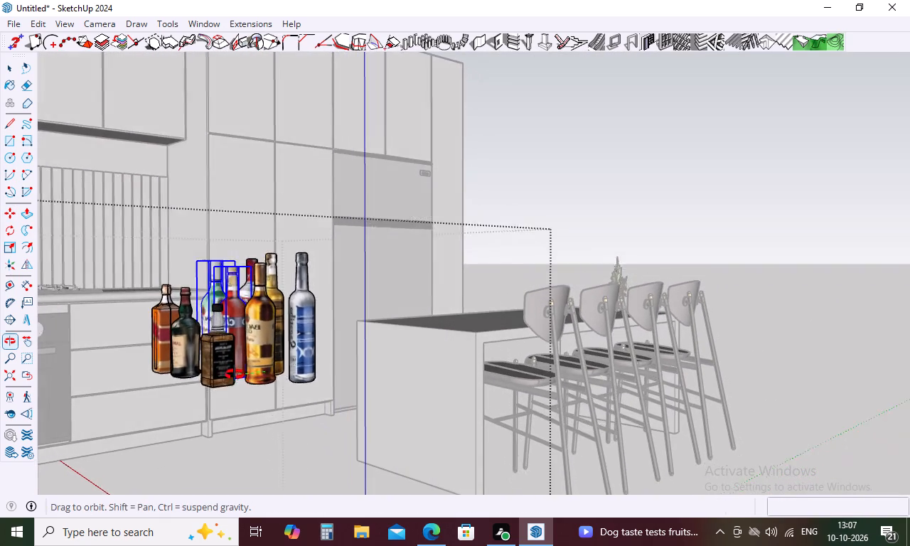
middle_drag(235, 375, 237, 381)
click(237, 381)
key(space)
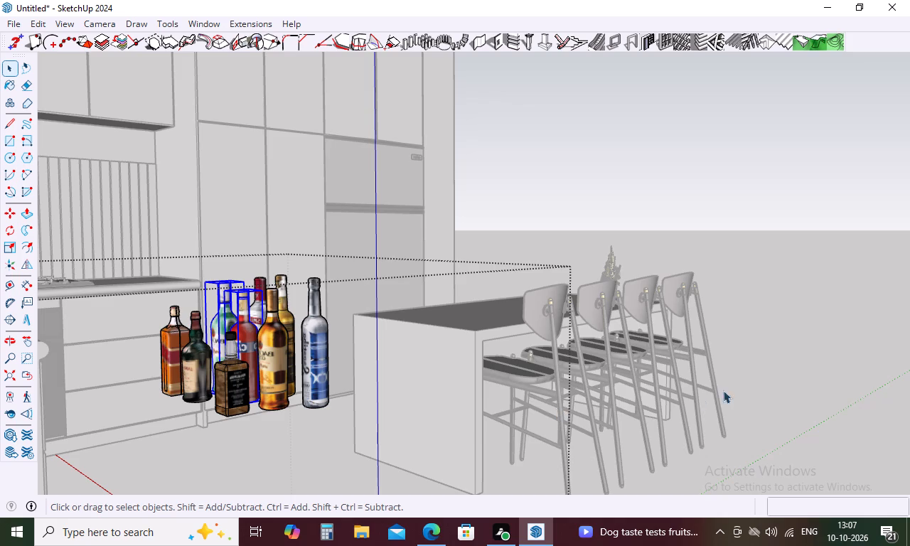
click(746, 373)
Move the whole bottle group about 9' 5 5/16" onto the countertop corner between the sink and the cooktop.
scroll(473, 331, down, 4)
middle_drag(466, 326, 264, 386)
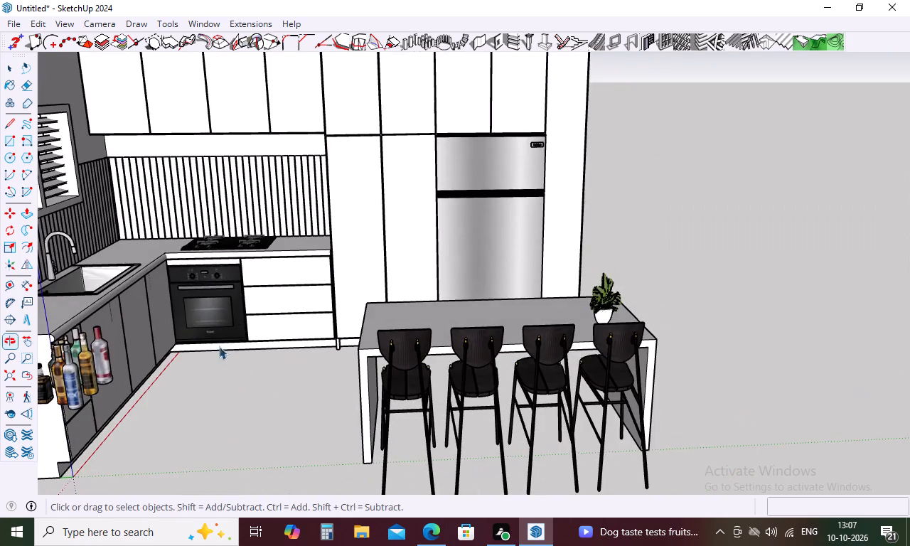
scroll(213, 329, down, 5)
key(m)
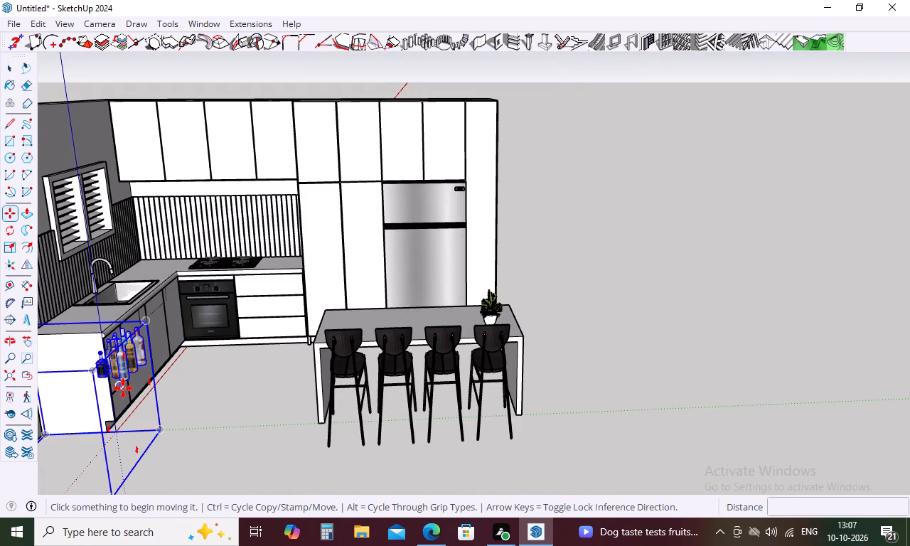
click(129, 381)
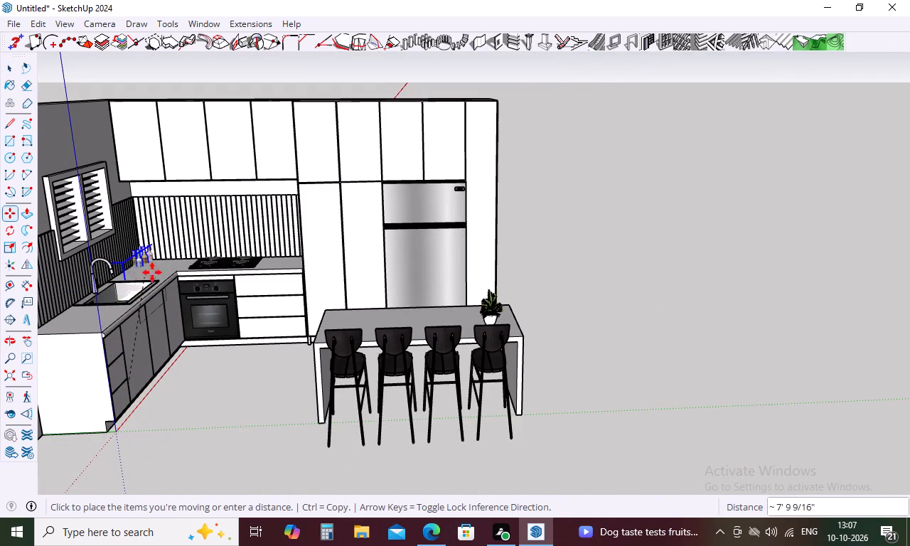
scroll(156, 267, up, 18)
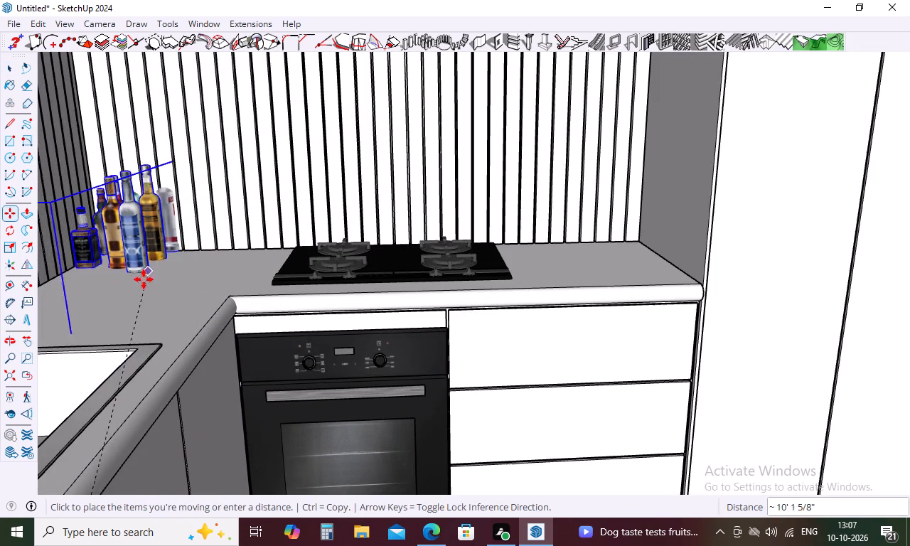
click(135, 290)
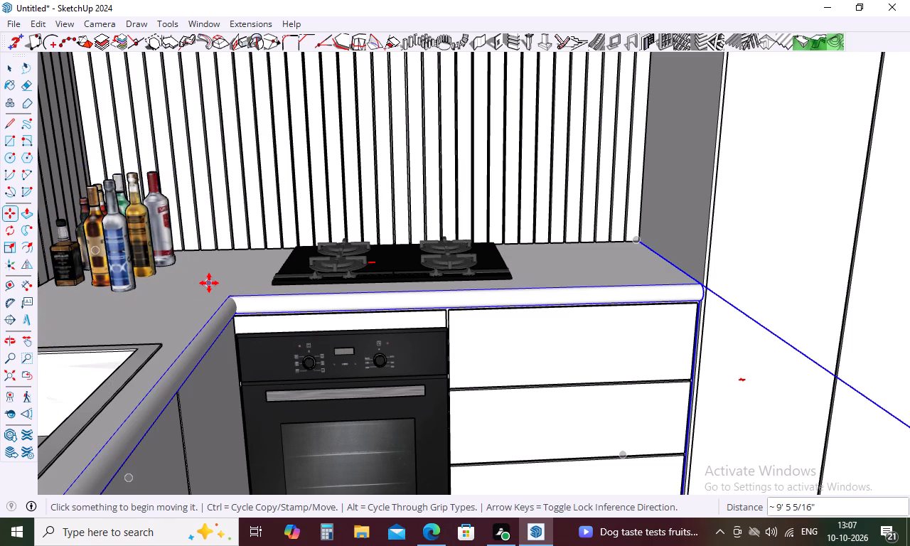
key(space)
Examine the bottle group's placement on the countertop against the sink, cooktop and island.
scroll(205, 259, down, 14)
middle_drag(206, 292, 188, 329)
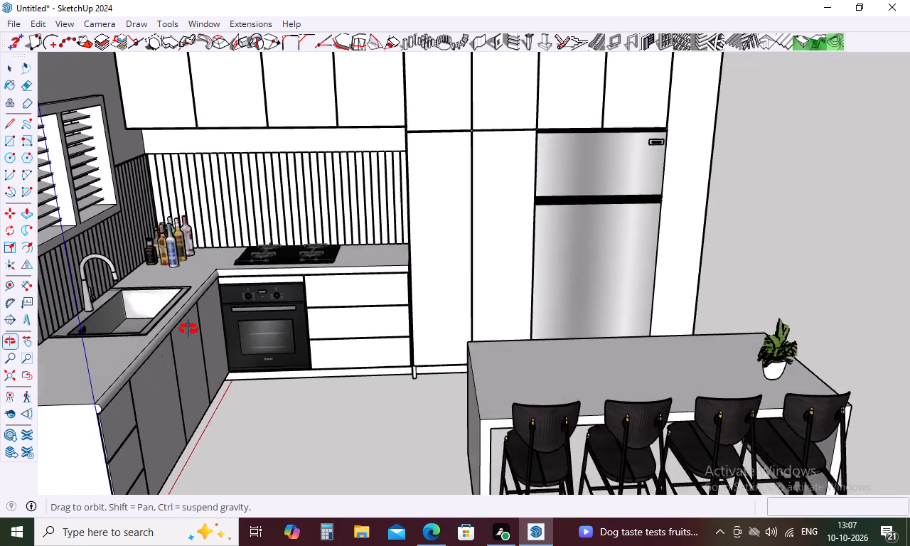
middle_drag(188, 329, 149, 352)
middle_drag(324, 342, 235, 283)
key(space)
scroll(330, 166, down, 10)
middle_drag(337, 175, 331, 191)
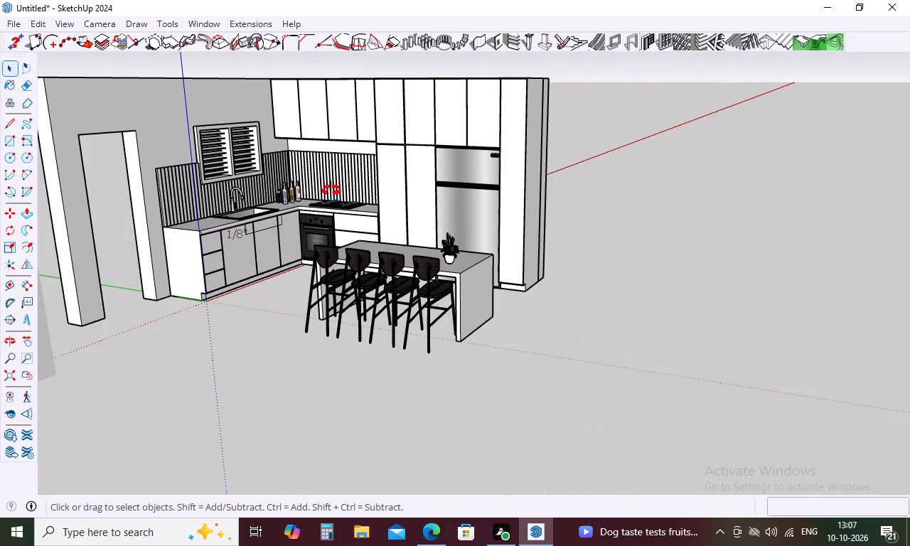
middle_drag(331, 191, 292, 227)
key(space)
Delete the stray 1/8" dimension label in front of the base cabinets below the sink.
scroll(272, 189, up, 7)
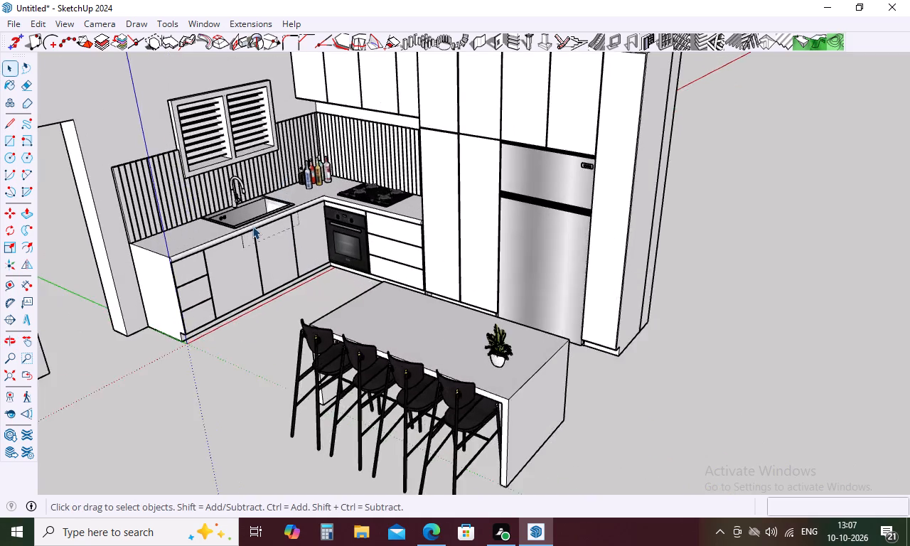
scroll(252, 226, up, 12)
scroll(243, 243, down, 10)
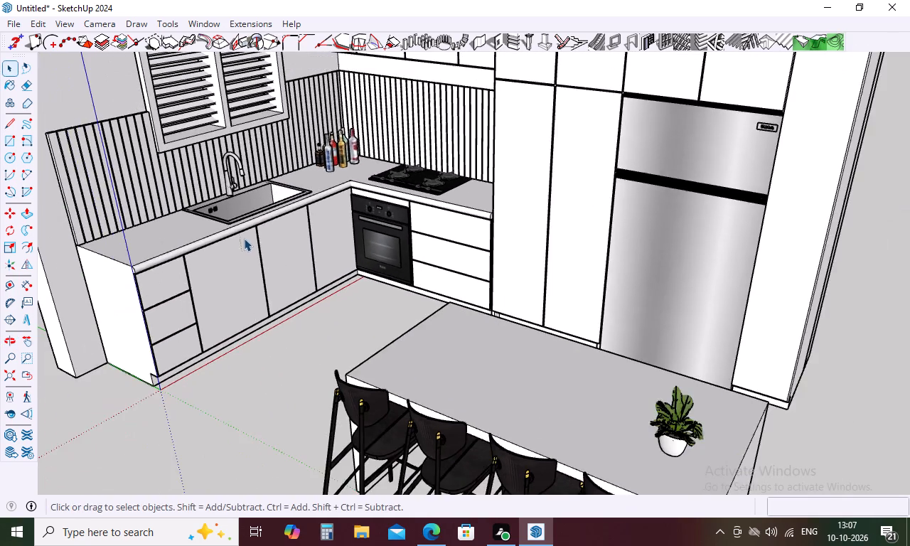
scroll(246, 232, down, 10)
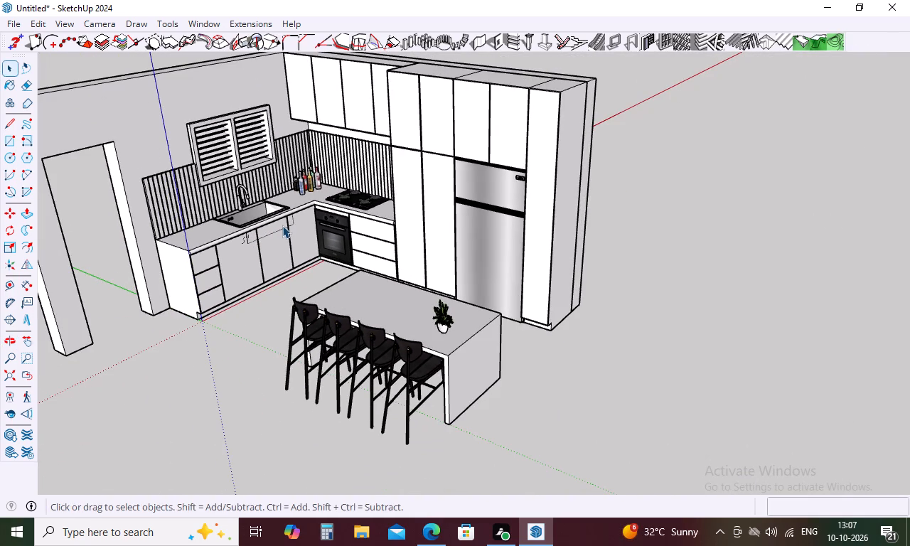
click(282, 227)
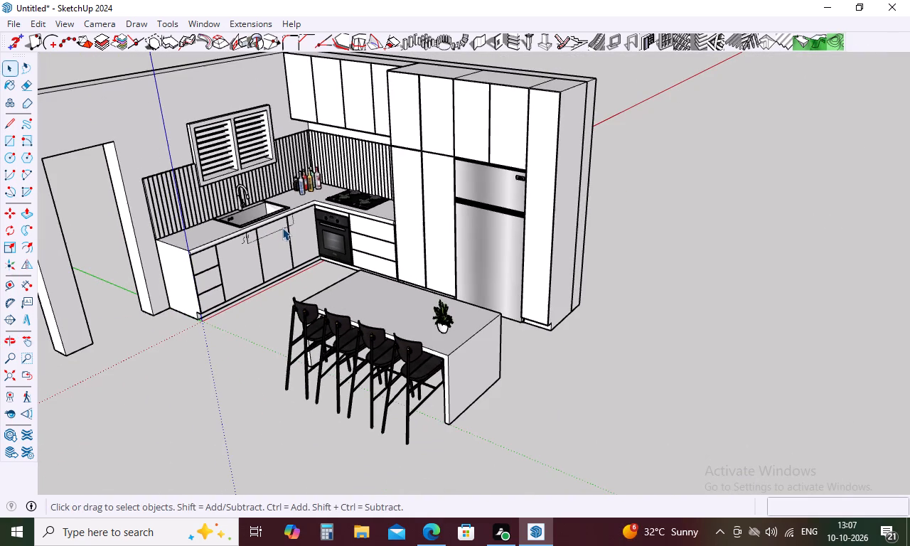
click(283, 227)
click(286, 225)
drag(295, 218, 282, 223)
click(80, 393)
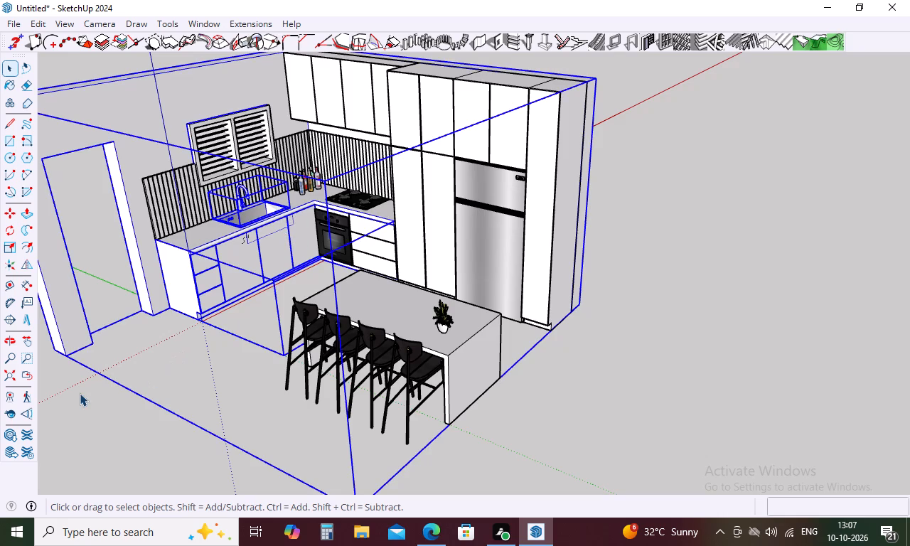
scroll(316, 189, up, 5)
scroll(246, 181, down, 6)
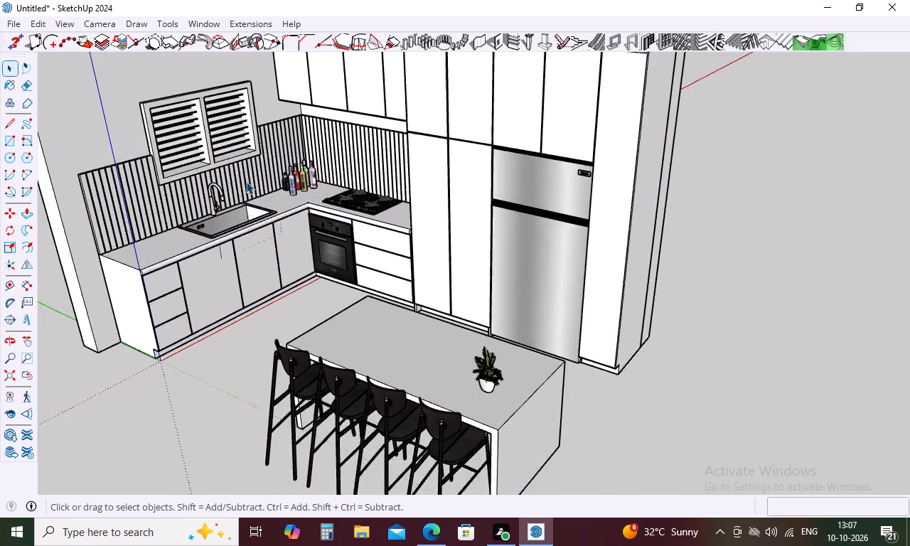
scroll(246, 181, down, 10)
click(232, 225)
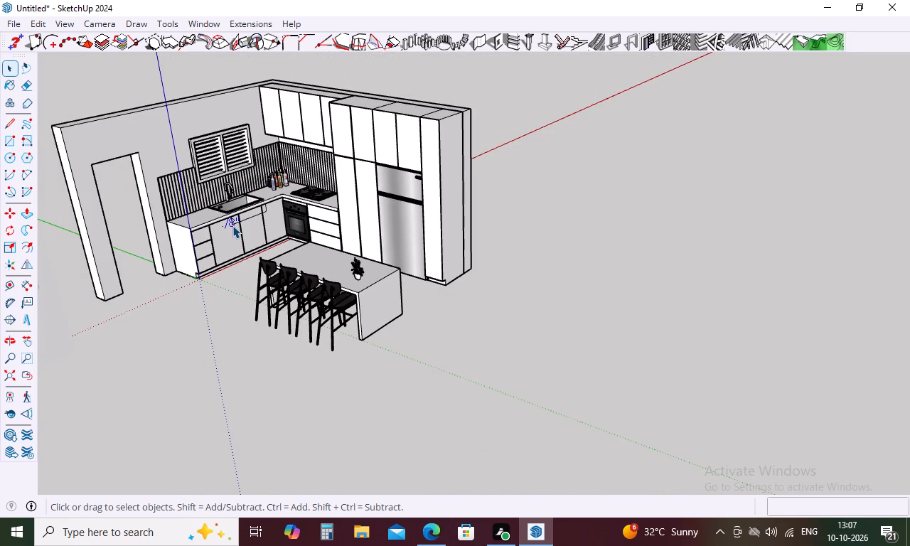
key(Delete)
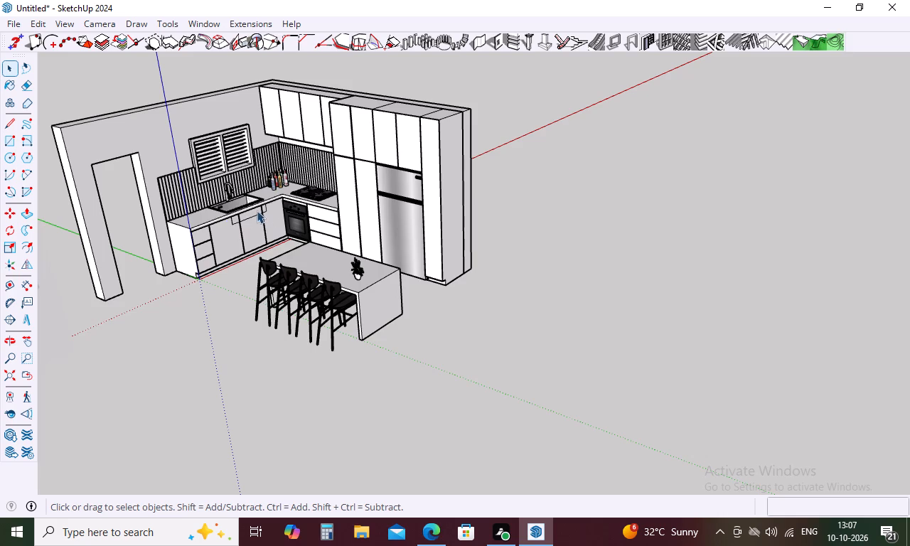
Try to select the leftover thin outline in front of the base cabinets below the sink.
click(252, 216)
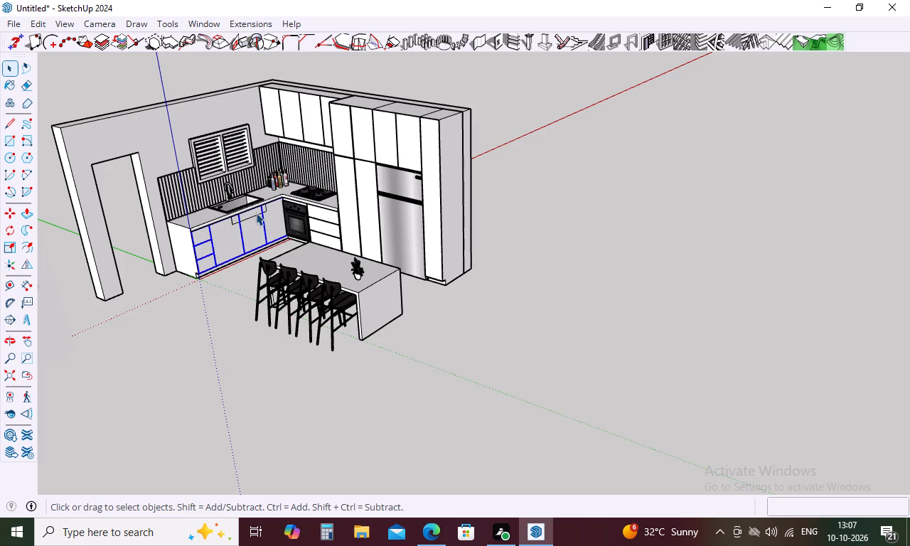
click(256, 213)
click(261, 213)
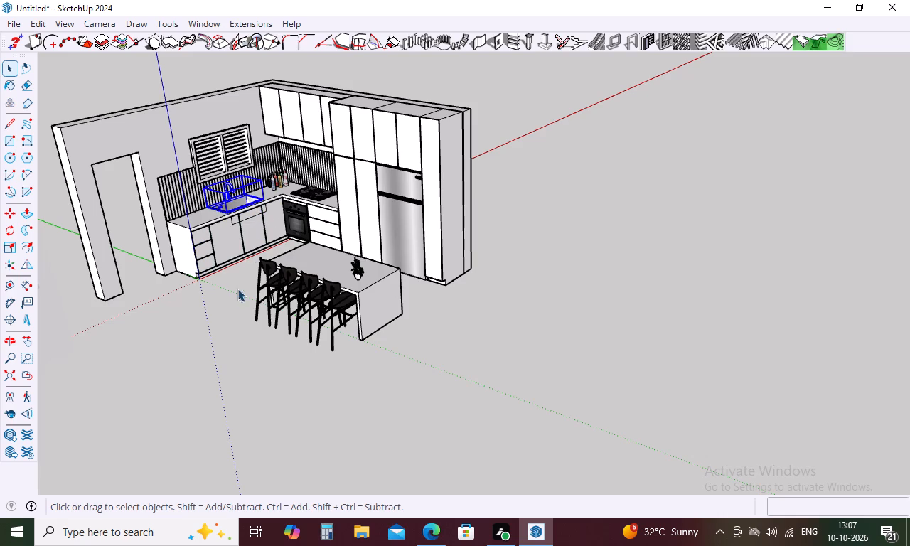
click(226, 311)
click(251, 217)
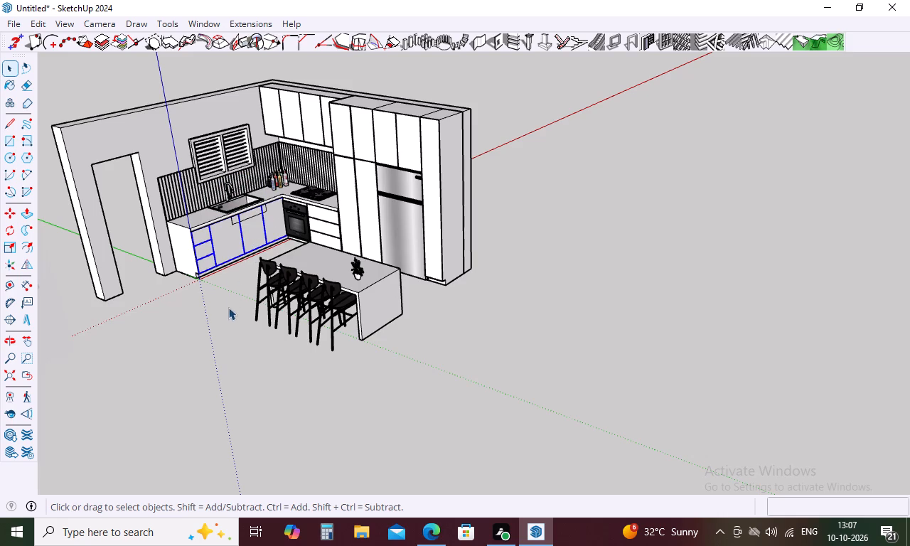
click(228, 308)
Examine the base cabinet fronts and the whole kitchen from several angles, comparing the sink, bottles and cooktop area.
middle_drag(277, 260, 133, 226)
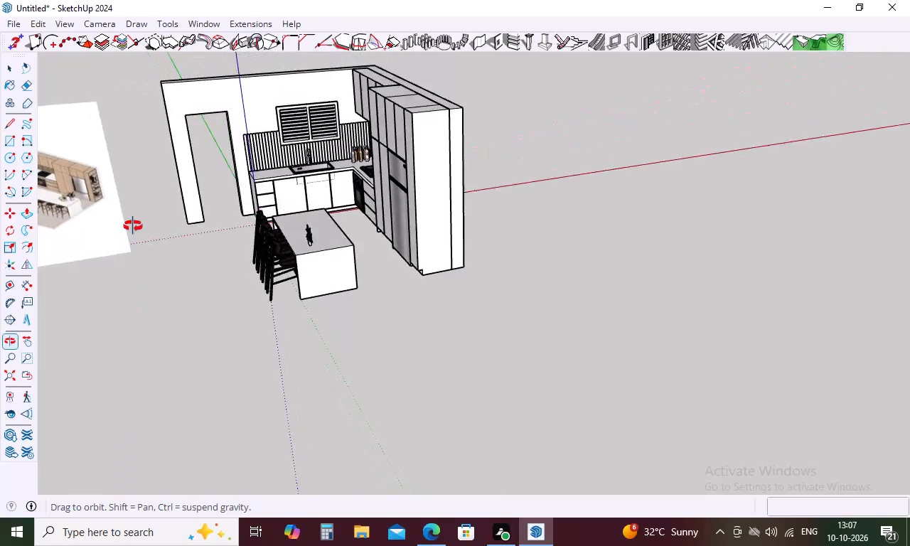
middle_drag(133, 226, 288, 255)
scroll(451, 169, down, 5)
middle_drag(451, 169, 432, 239)
scroll(316, 185, up, 5)
scroll(245, 217, up, 11)
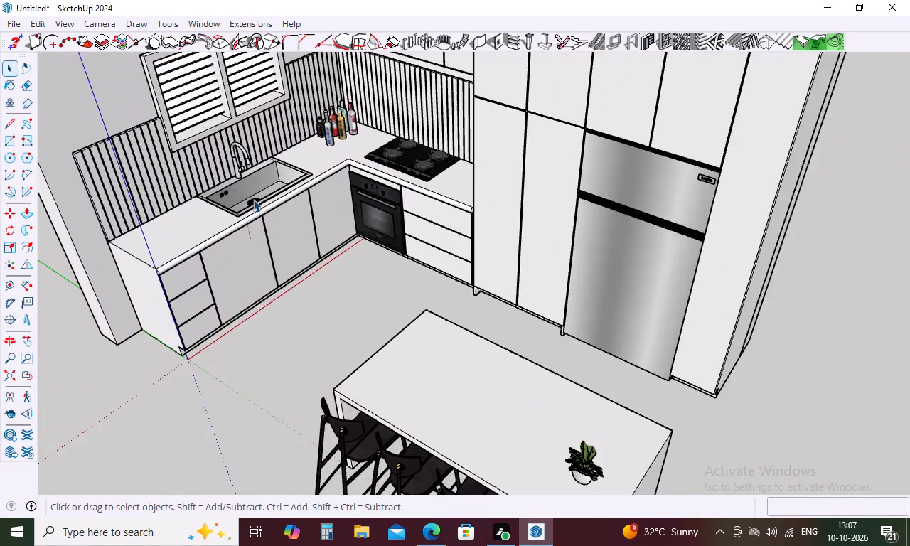
scroll(253, 199, up, 4)
scroll(275, 247, down, 14)
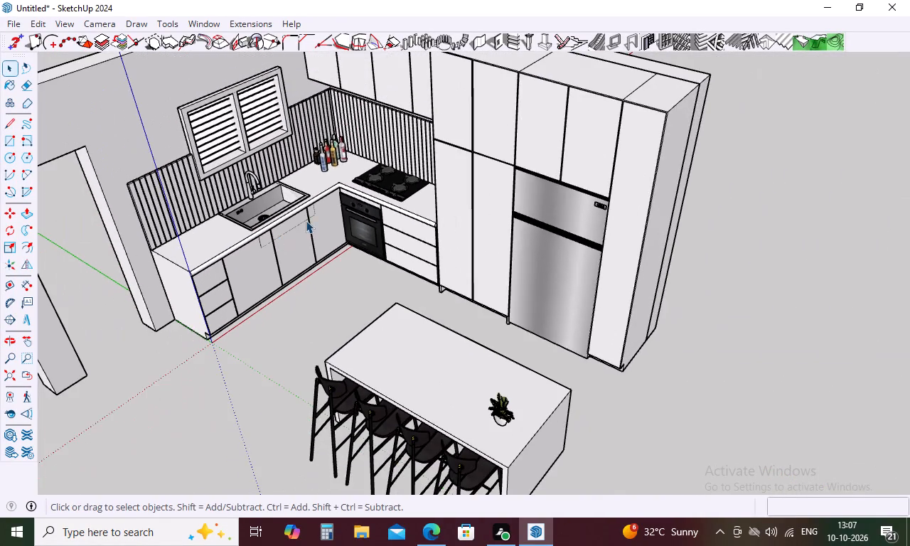
middle_drag(330, 213, 330, 262)
scroll(342, 205, down, 10)
middle_drag(388, 223, 393, 203)
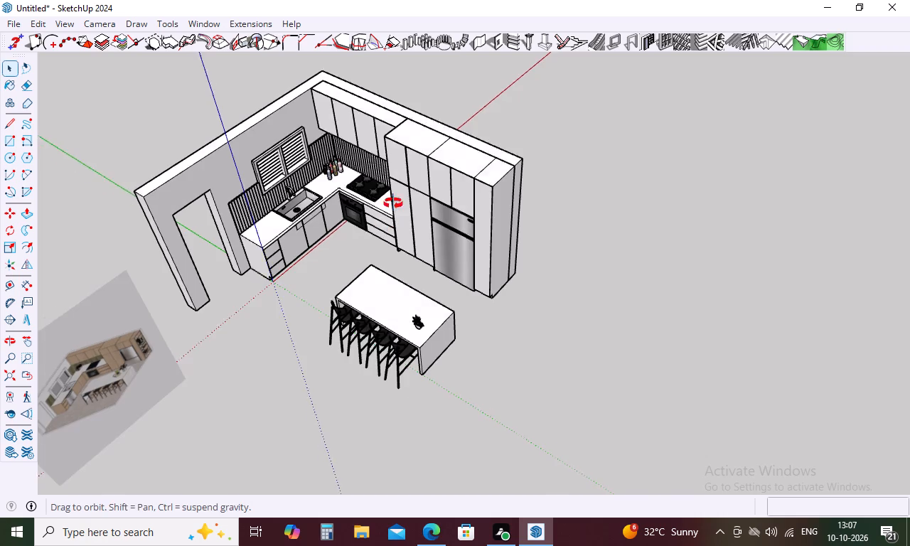
middle_drag(393, 203, 402, 180)
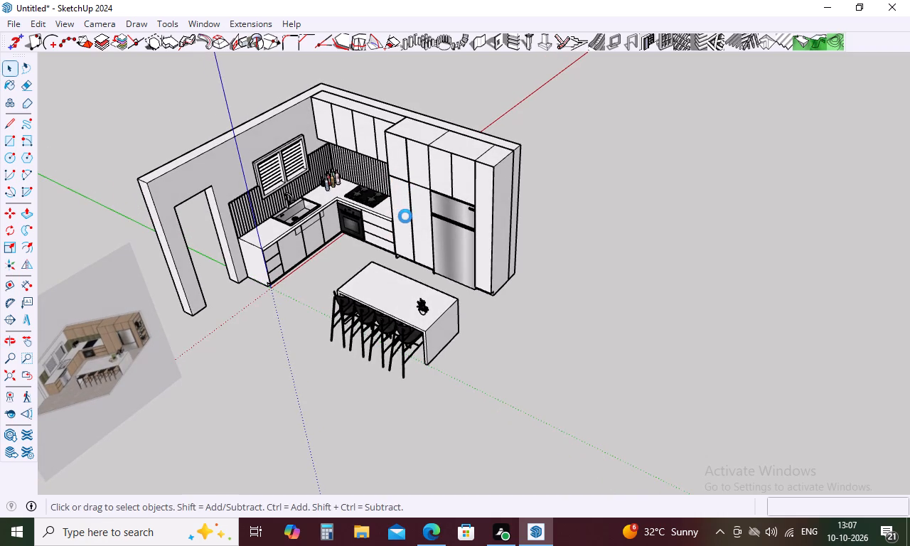
middle_drag(436, 256, 376, 166)
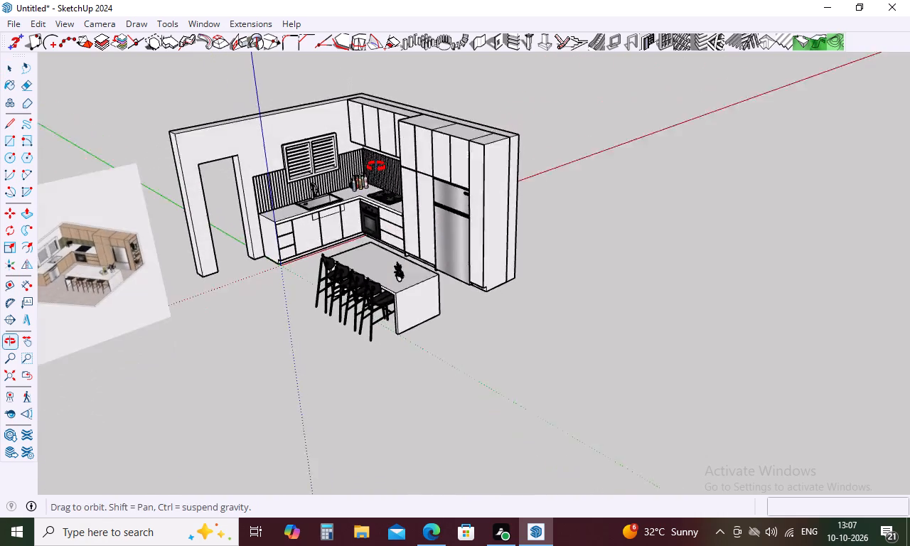
middle_drag(376, 166, 376, 141)
scroll(361, 181, up, 14)
middle_drag(318, 252, 326, 285)
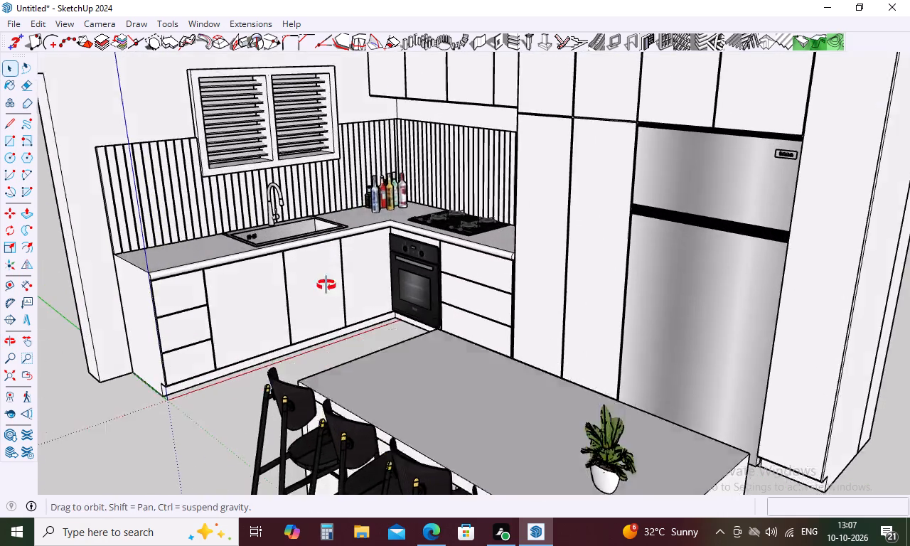
middle_drag(326, 285, 475, 340)
scroll(338, 321, up, 12)
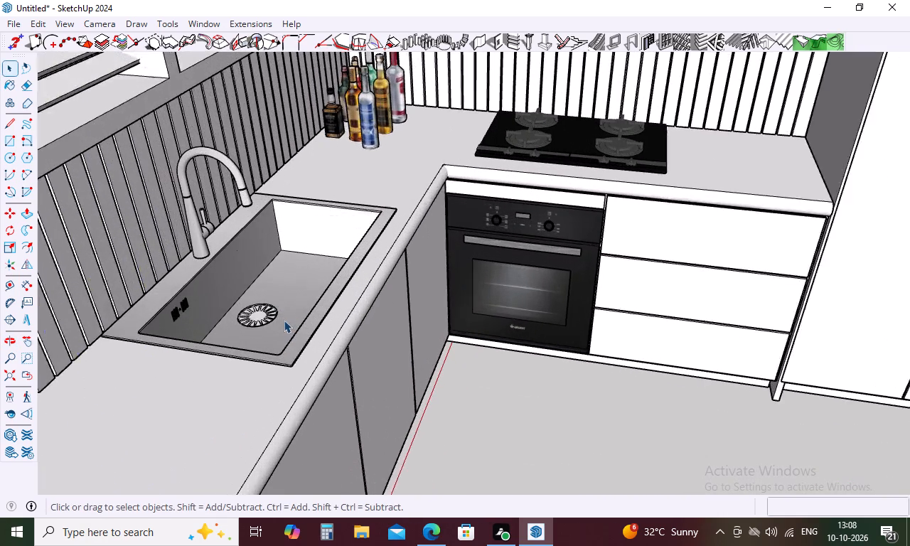
Examine the sink, base cabinets and whole kitchen against the reference image, temporarily displaying the hidden back edges.
scroll(284, 320, up, 1)
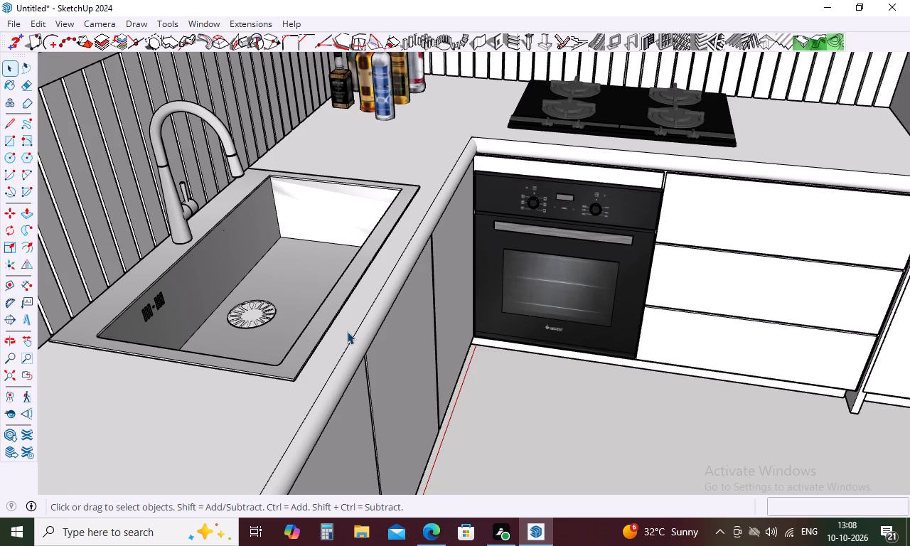
key(k)
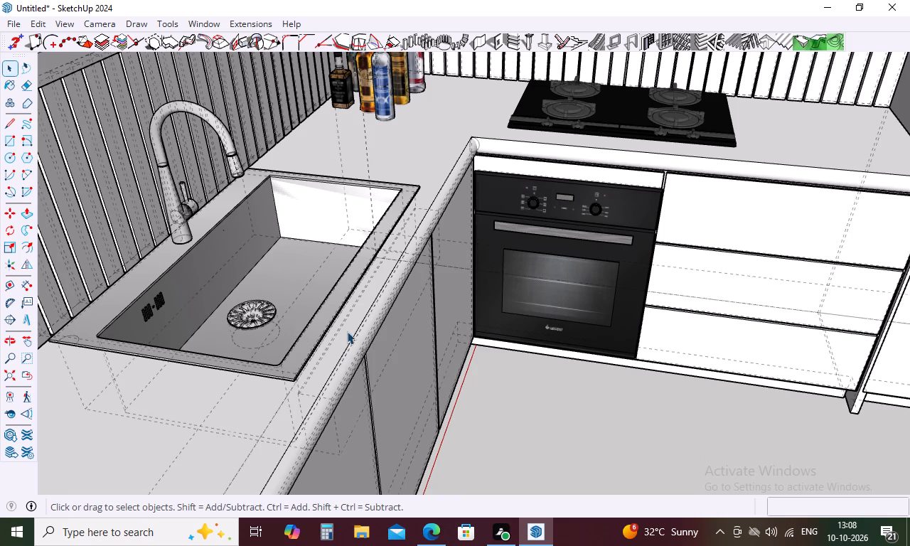
scroll(382, 355, down, 5)
middle_drag(390, 354, 239, 279)
scroll(239, 279, down, 16)
scroll(375, 331, down, 11)
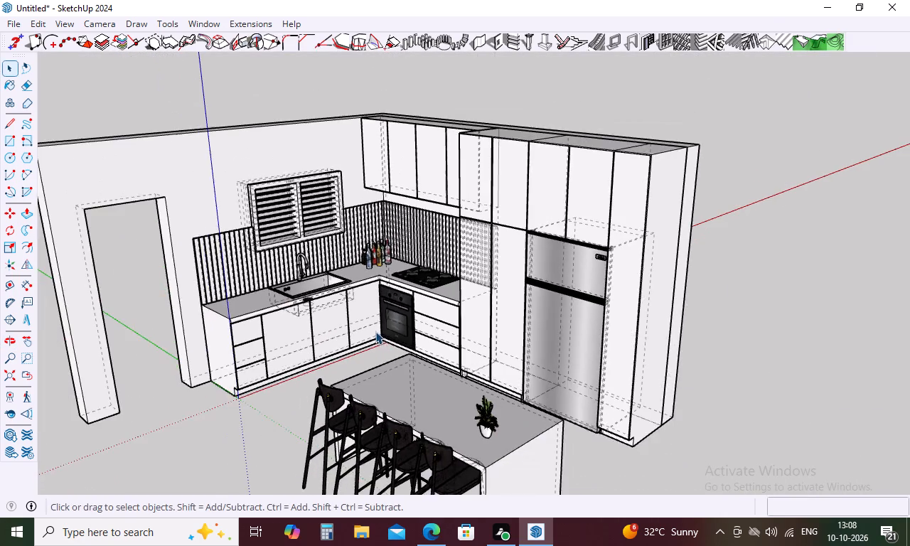
scroll(382, 334, down, 11)
middle_drag(401, 343, 345, 348)
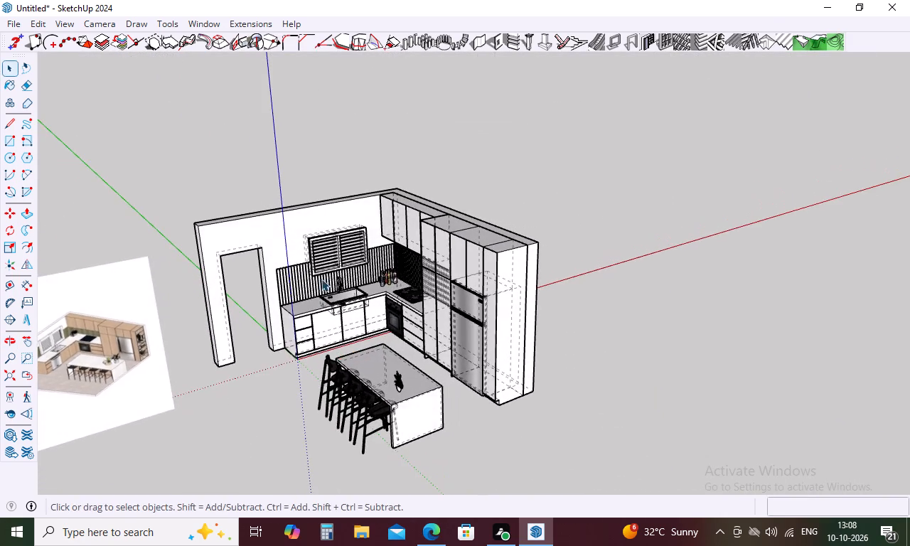
scroll(328, 274, up, 20)
scroll(328, 274, up, 5)
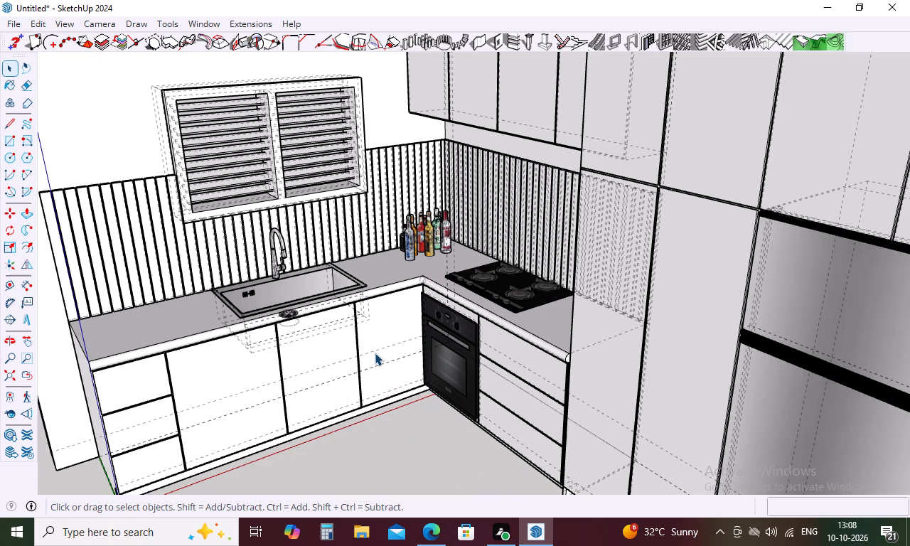
key(space)
key(k)
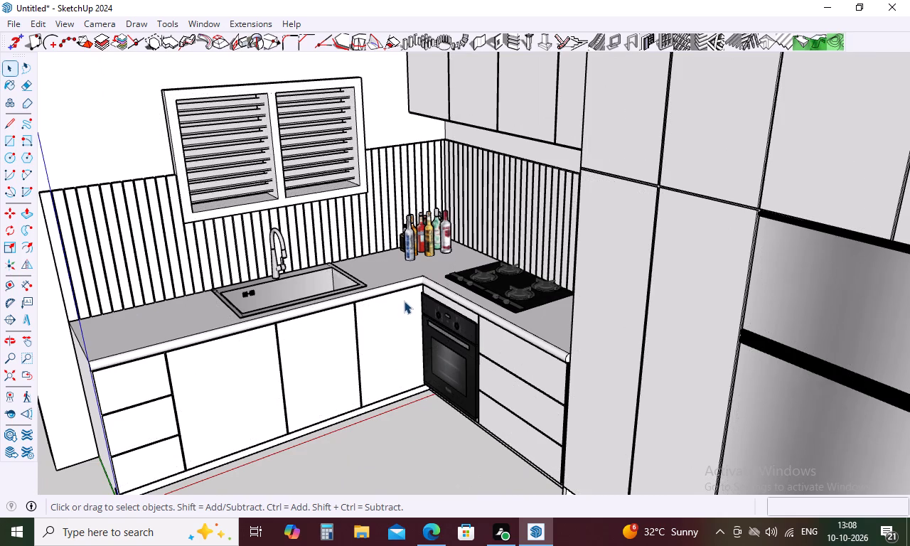
scroll(404, 300, down, 16)
scroll(465, 272, down, 10)
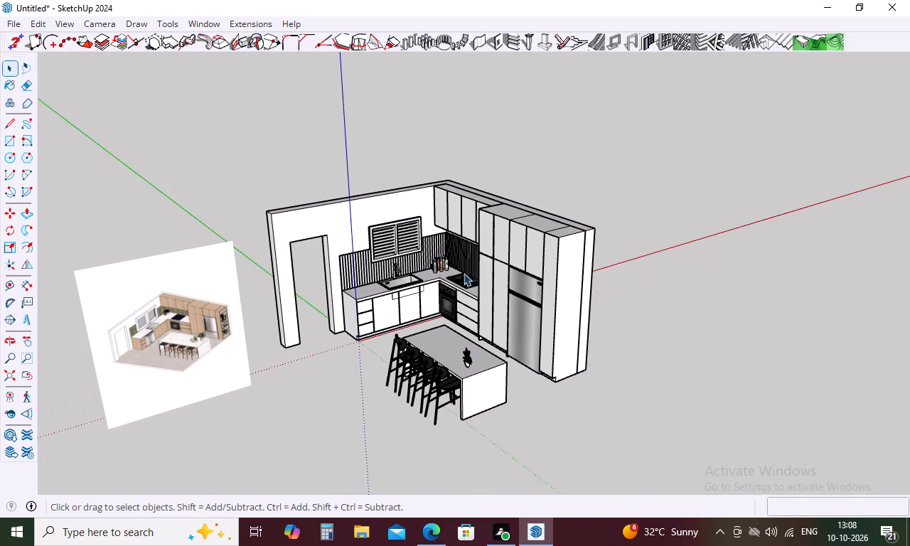
scroll(141, 341, up, 10)
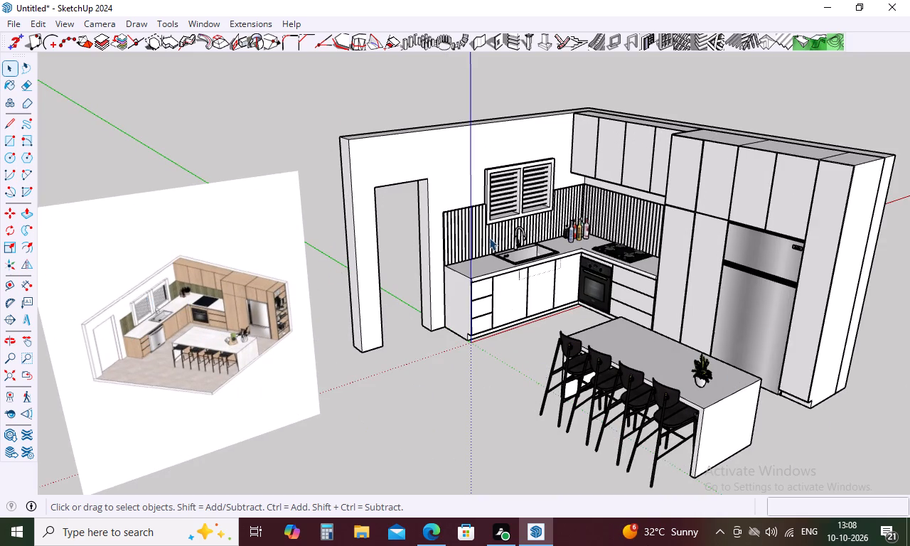
Start the Paint Bucket with the Colors collection and examine the backsplash colour in the reference image.
key(b)
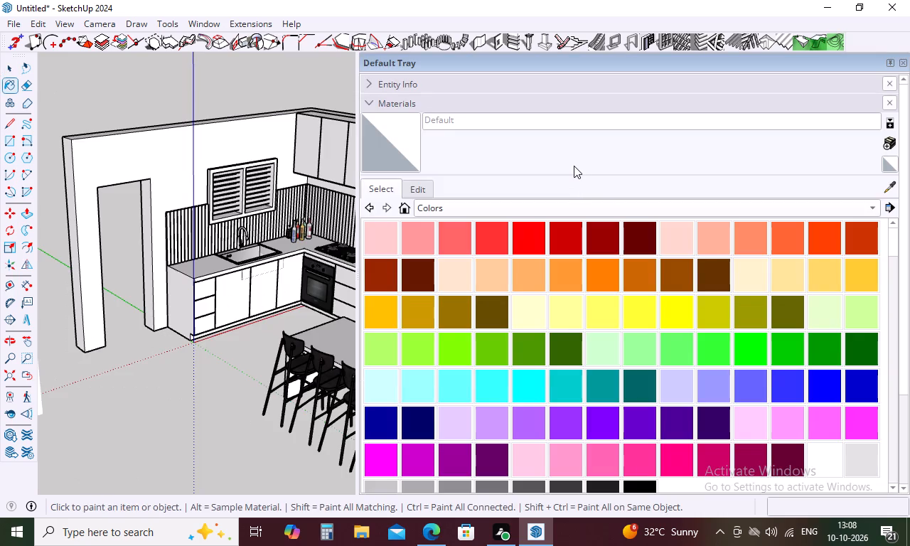
scroll(95, 270, down, 10)
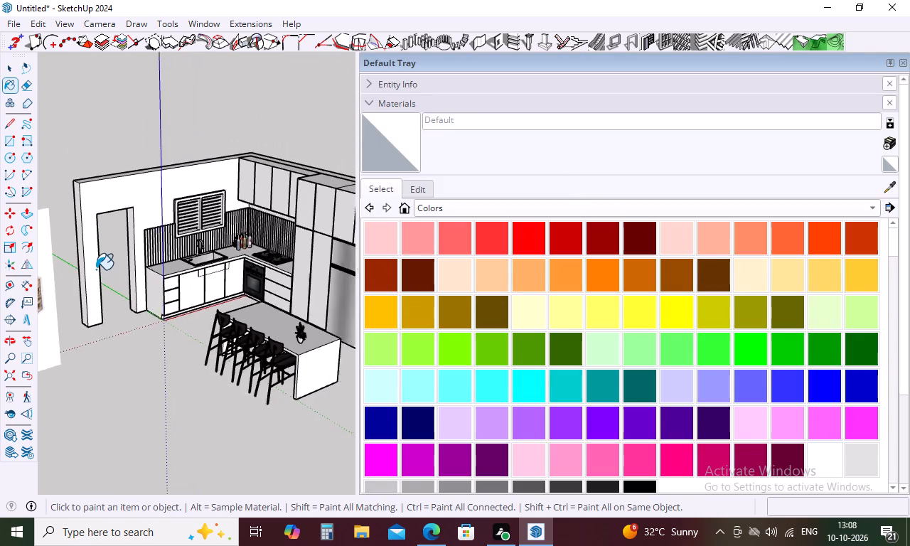
scroll(96, 269, down, 10)
scroll(116, 262, down, 11)
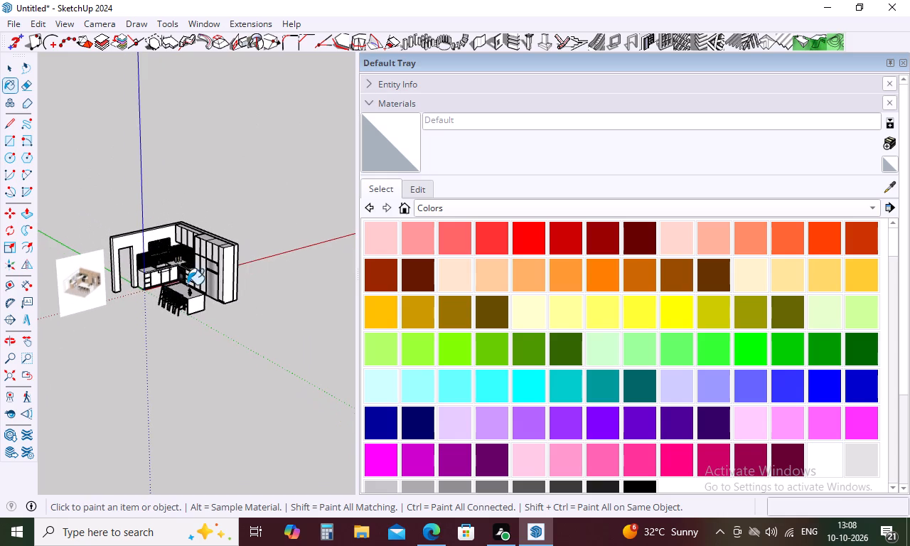
scroll(31, 295, up, 5)
scroll(40, 283, up, 20)
scroll(40, 283, up, 3)
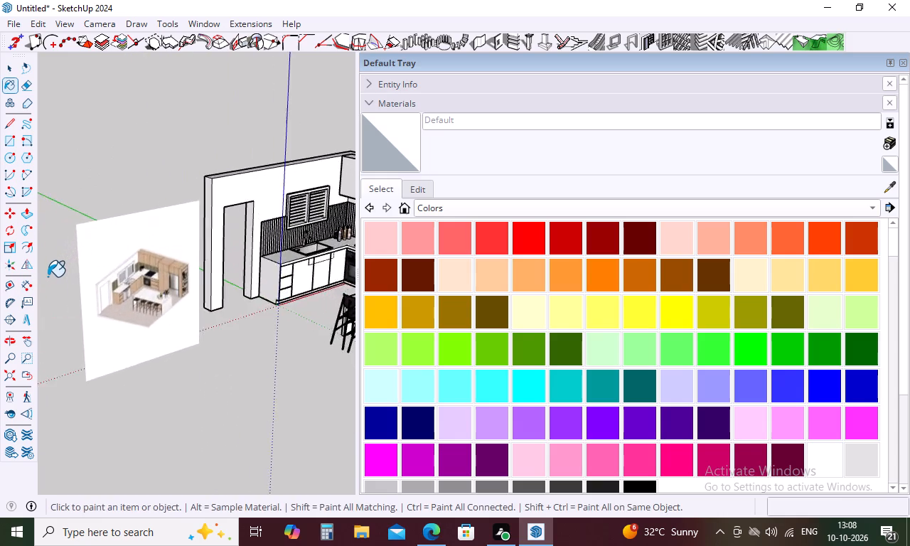
scroll(48, 277, up, 12)
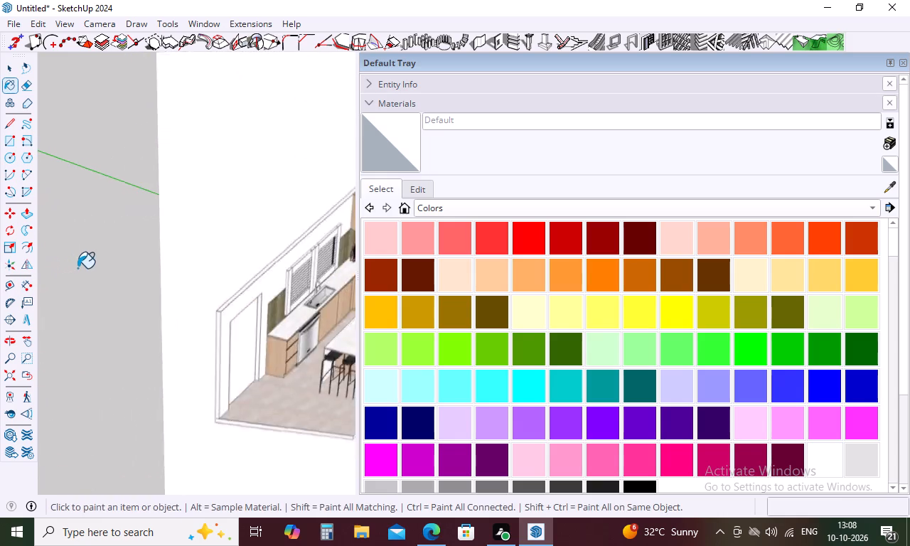
scroll(77, 268, up, 2)
scroll(161, 291, down, 4)
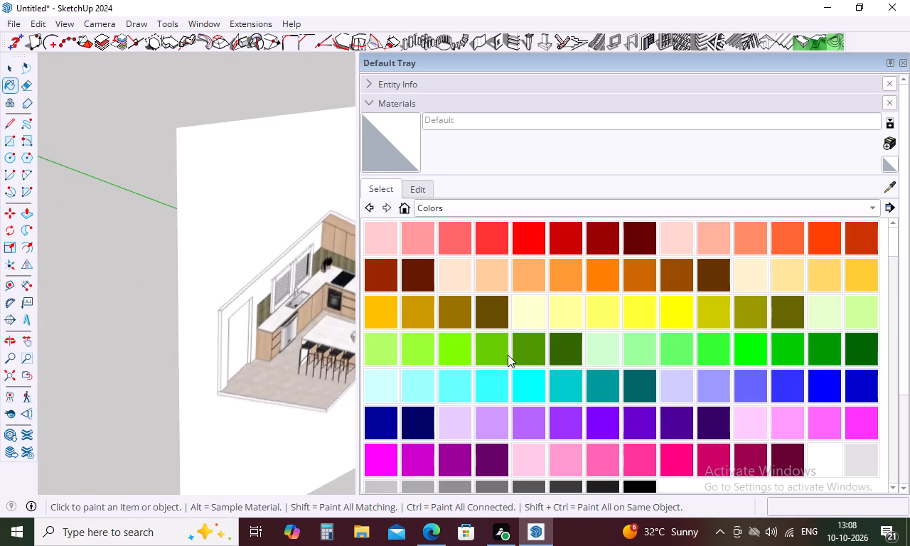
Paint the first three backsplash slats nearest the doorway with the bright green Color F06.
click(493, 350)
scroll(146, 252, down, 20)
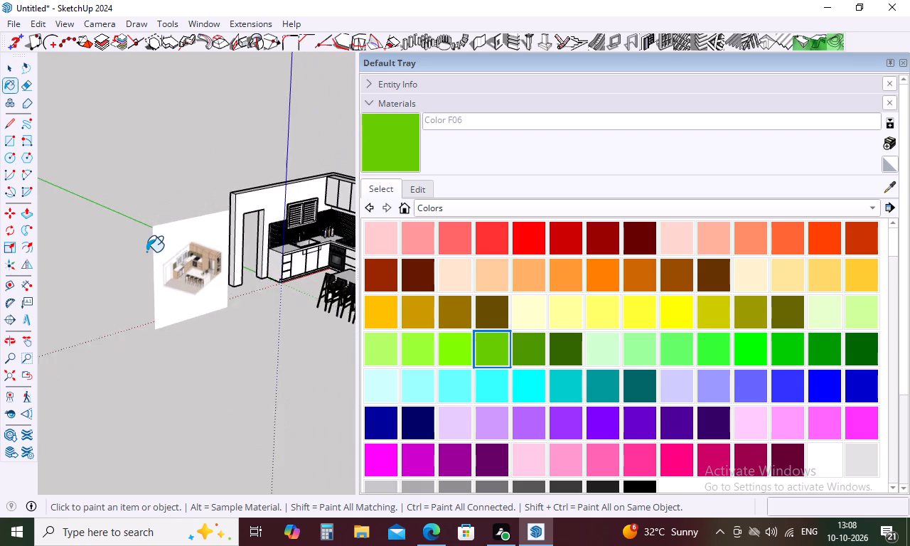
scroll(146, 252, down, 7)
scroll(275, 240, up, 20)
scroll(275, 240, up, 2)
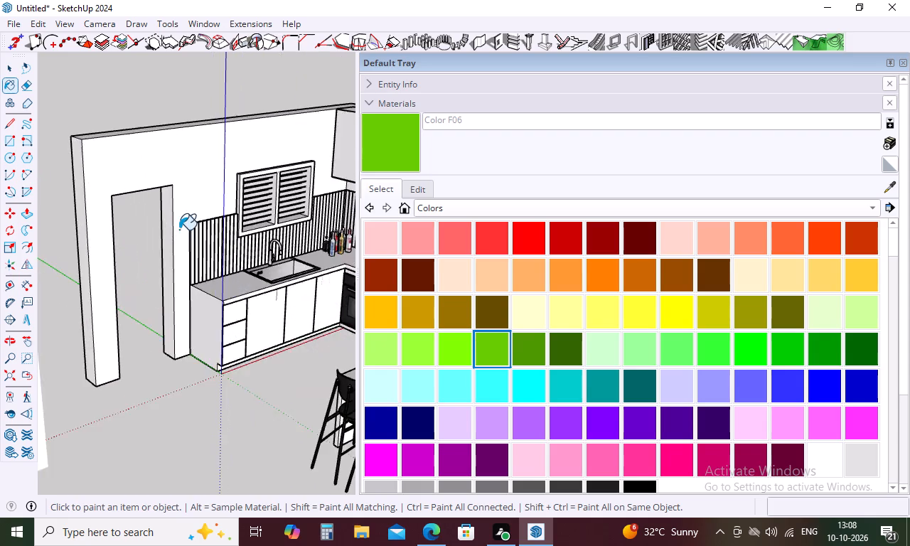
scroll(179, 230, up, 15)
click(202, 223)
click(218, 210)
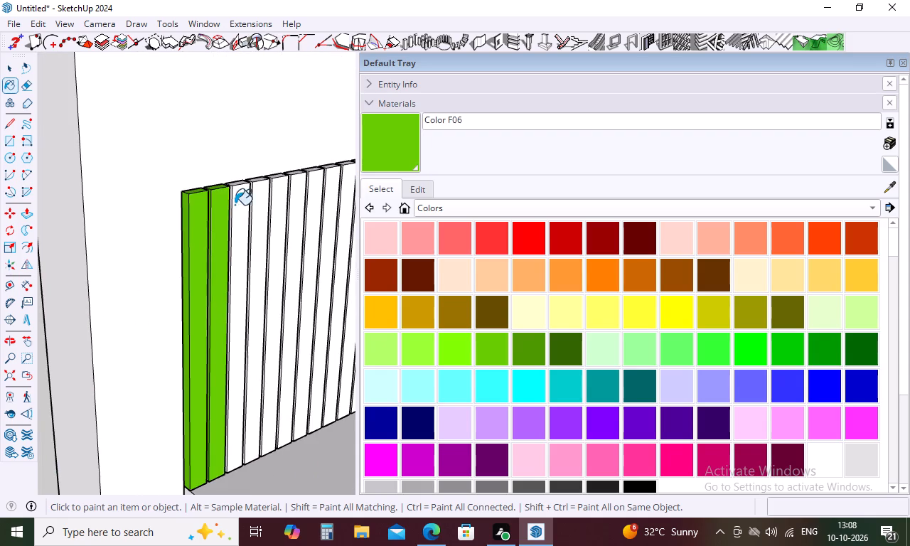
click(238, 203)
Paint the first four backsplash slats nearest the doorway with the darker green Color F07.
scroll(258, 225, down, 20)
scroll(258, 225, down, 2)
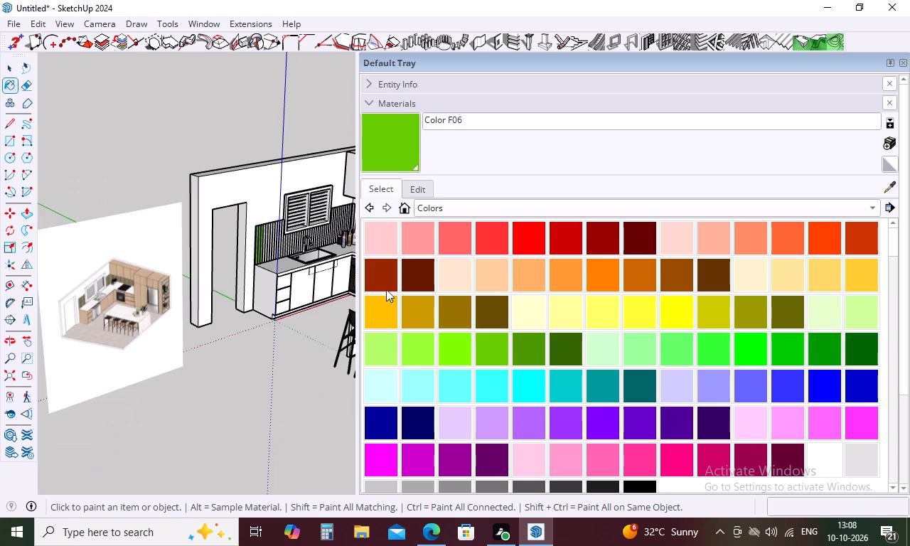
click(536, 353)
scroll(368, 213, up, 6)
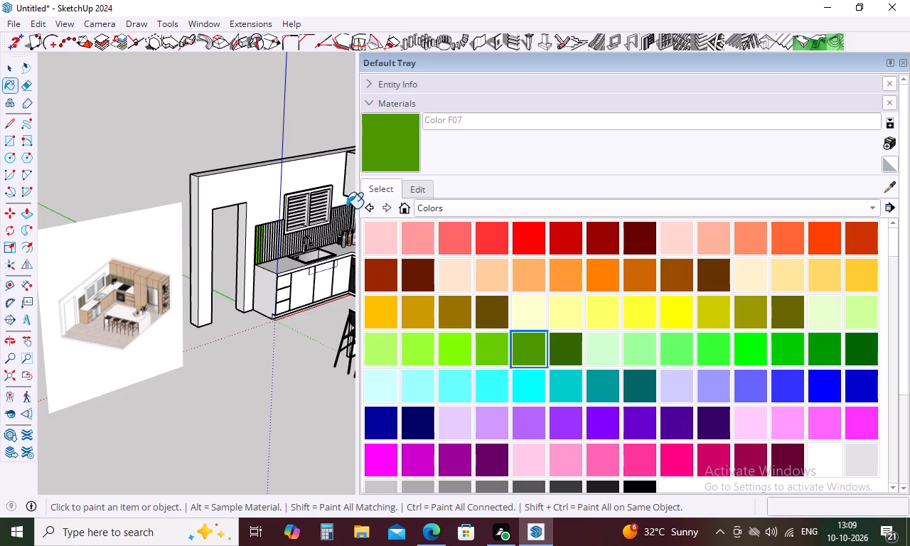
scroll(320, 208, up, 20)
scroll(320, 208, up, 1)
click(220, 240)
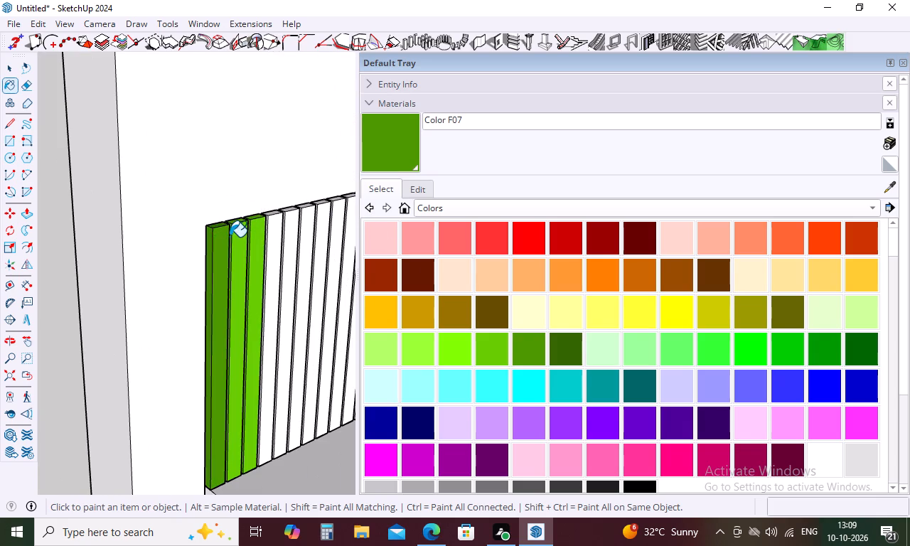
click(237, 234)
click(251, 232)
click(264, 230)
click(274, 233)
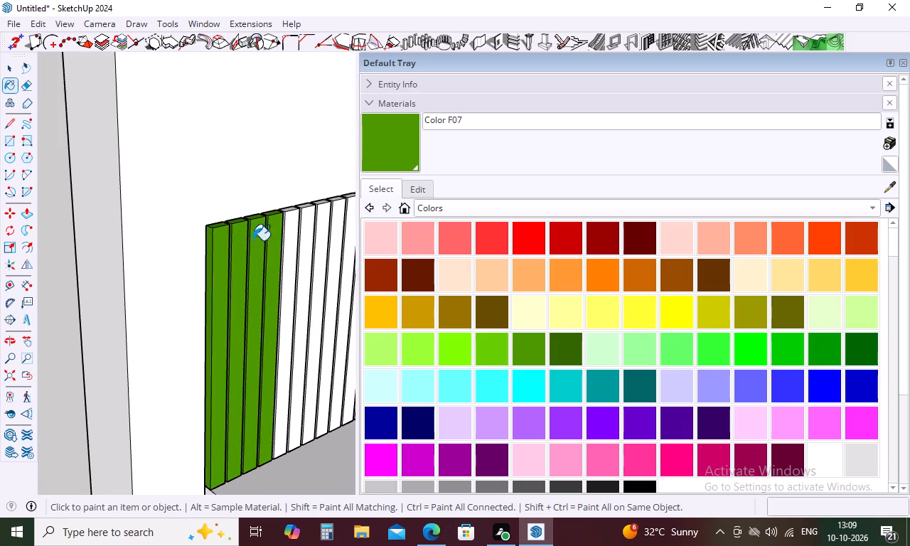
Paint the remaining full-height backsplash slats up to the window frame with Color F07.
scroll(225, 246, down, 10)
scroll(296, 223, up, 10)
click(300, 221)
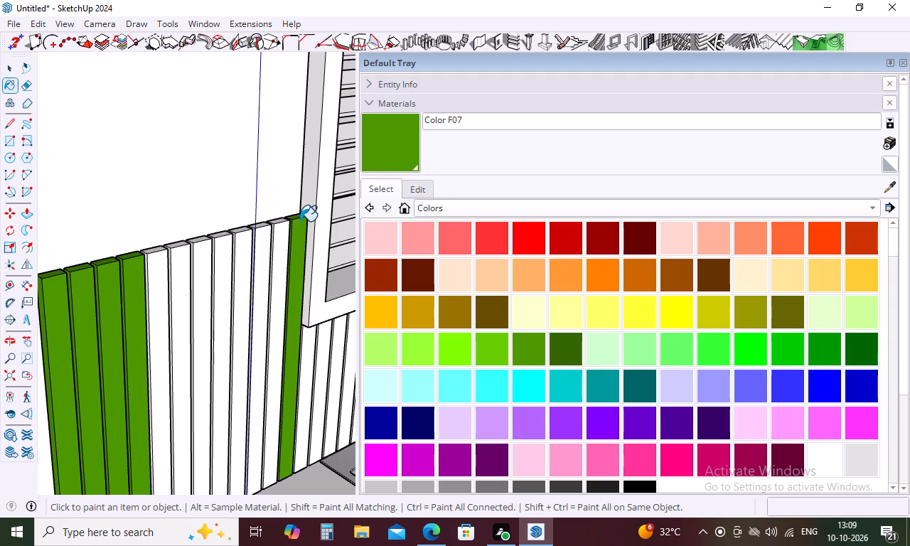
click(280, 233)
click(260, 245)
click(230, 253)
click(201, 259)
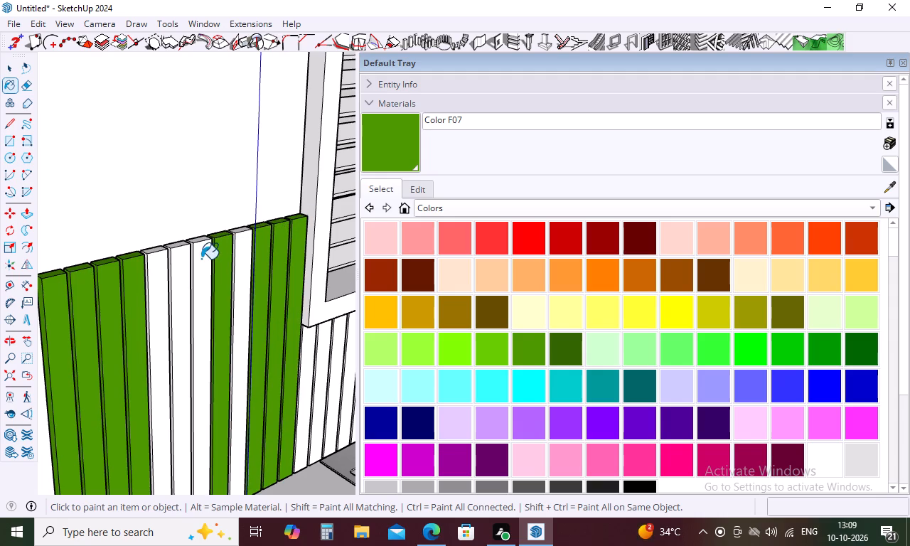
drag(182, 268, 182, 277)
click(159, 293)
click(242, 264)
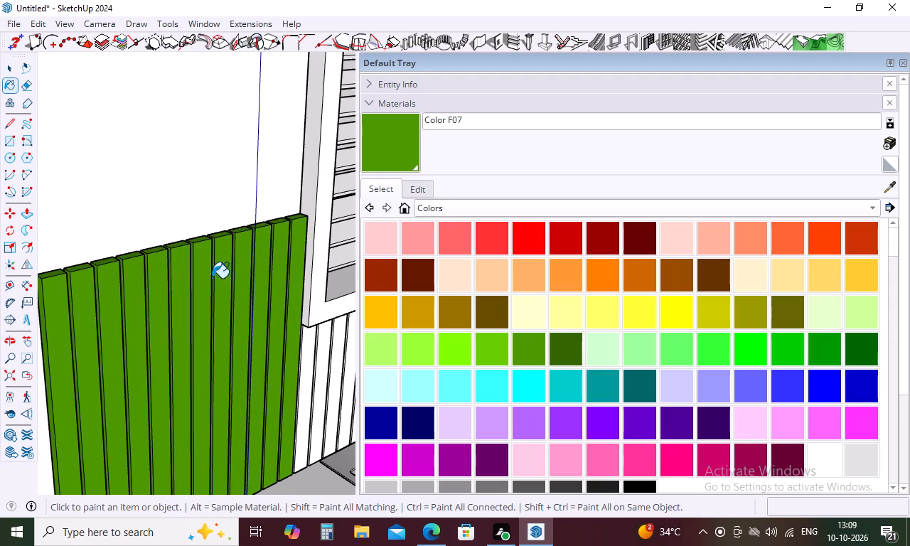
Repaint all the green backsplash slats between the doorway and the window with the olive Color E08.
scroll(192, 275, down, 5)
middle_drag(214, 301, 161, 225)
scroll(108, 209, down, 10)
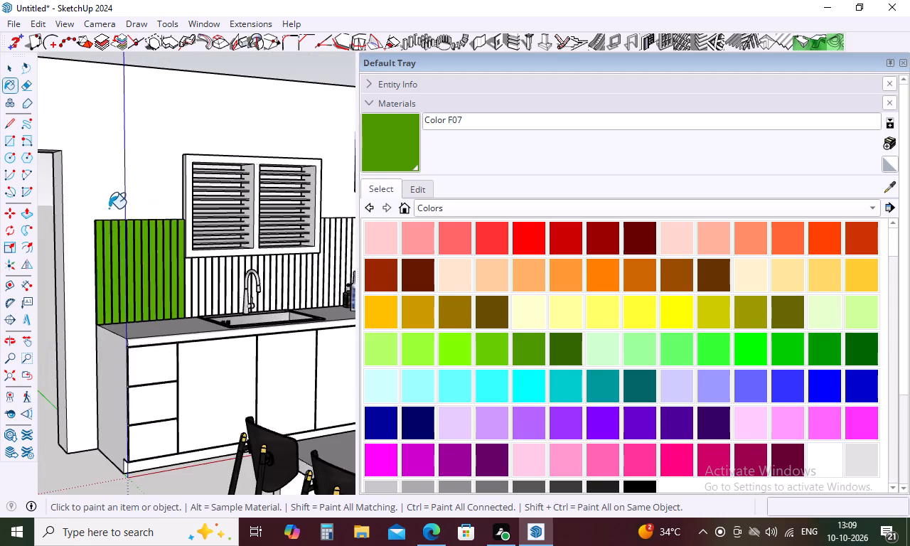
scroll(109, 208, down, 4)
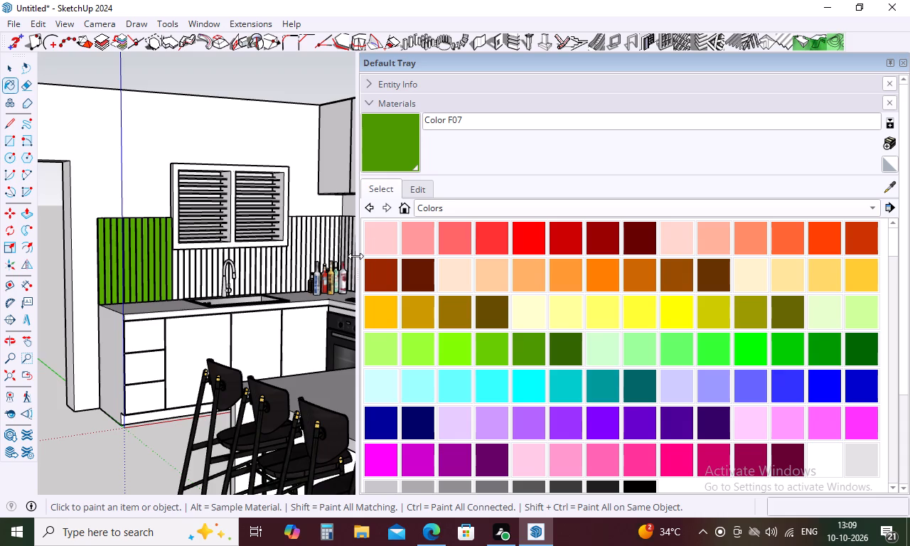
click(781, 308)
click(101, 247)
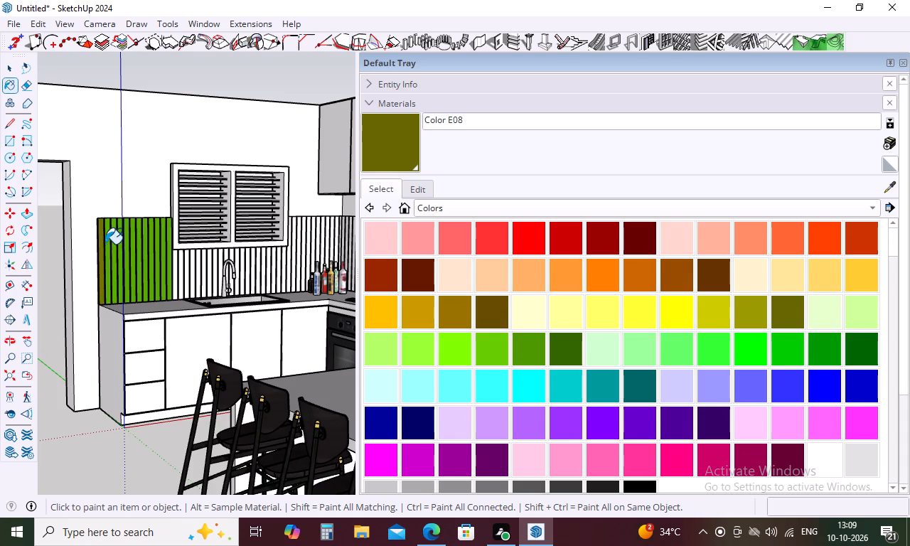
click(107, 242)
click(113, 237)
click(120, 230)
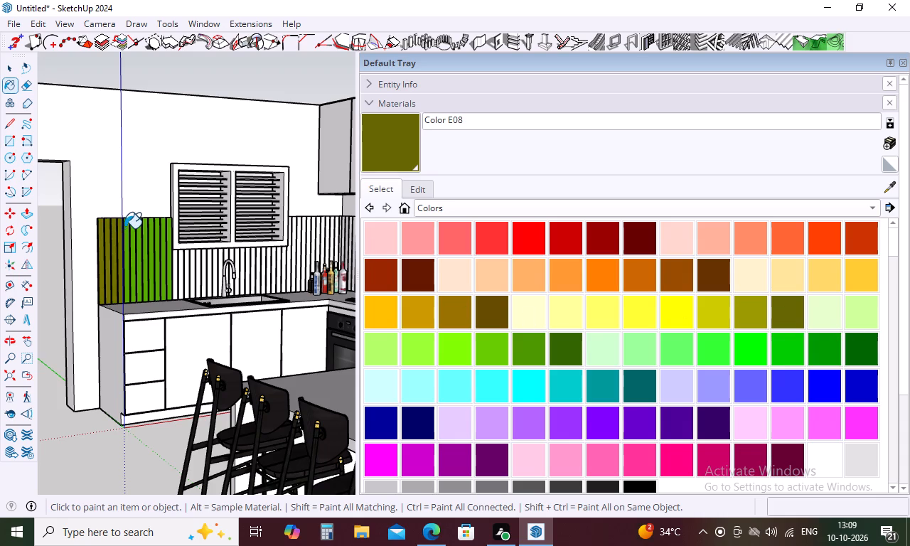
click(124, 228)
click(134, 225)
click(136, 223)
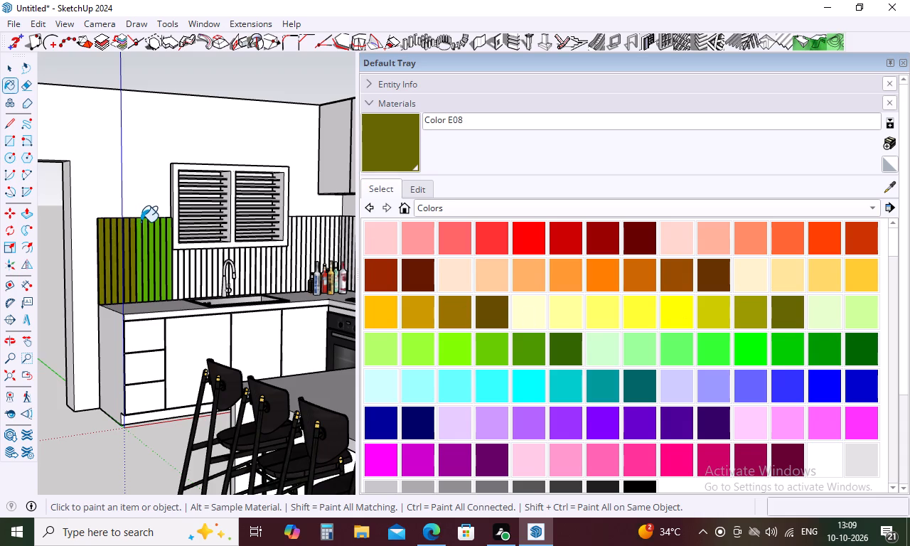
click(139, 222)
click(143, 220)
click(149, 219)
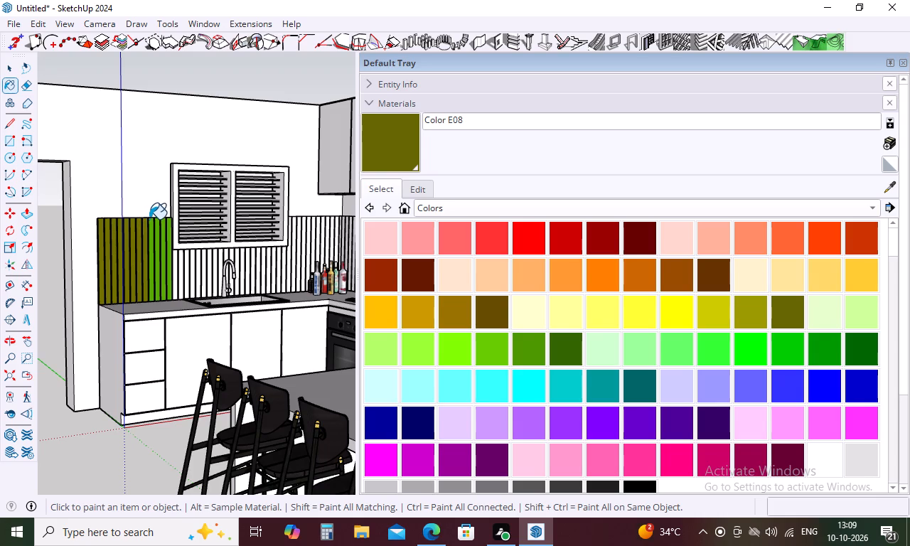
click(157, 225)
click(164, 226)
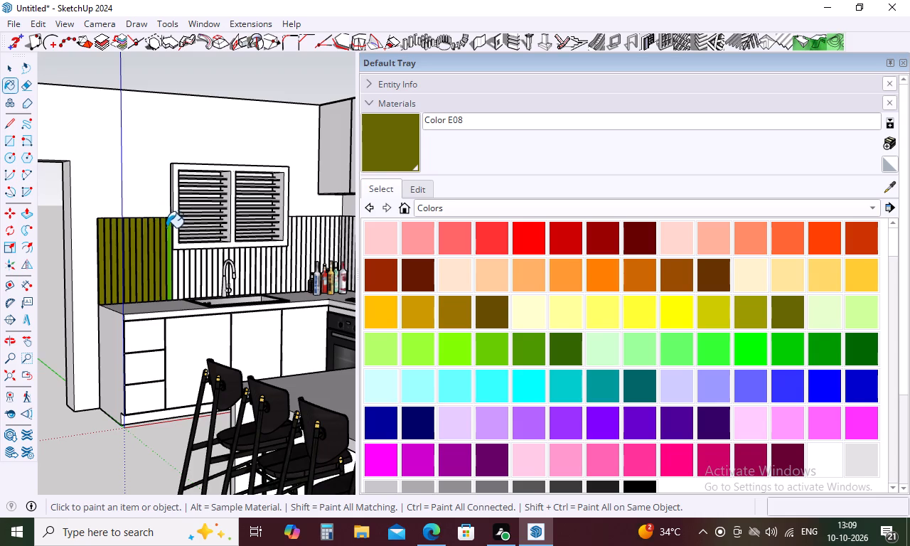
click(171, 230)
Paint the backsplash slats below the window, from its doorway-side edge to the sink tap, with the olive Color E08.
scroll(197, 271, up, 11)
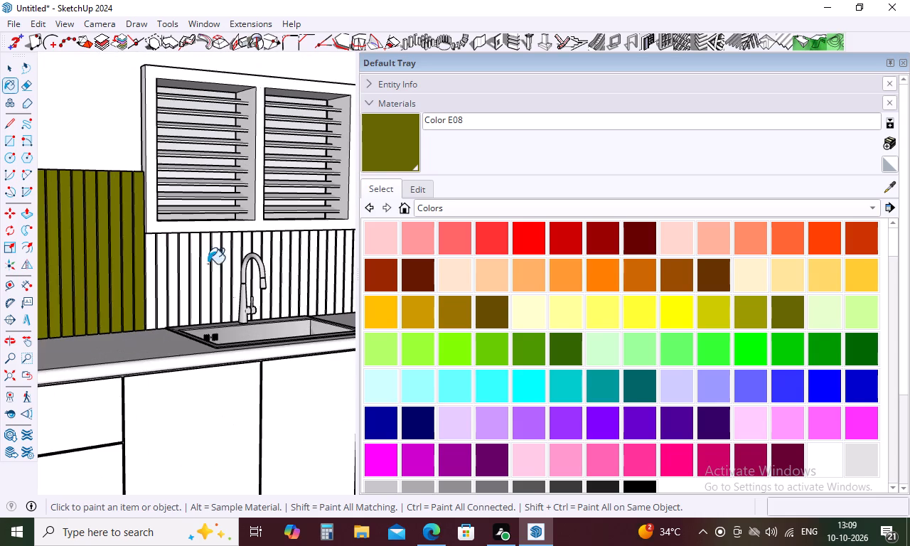
click(150, 264)
click(164, 262)
click(176, 257)
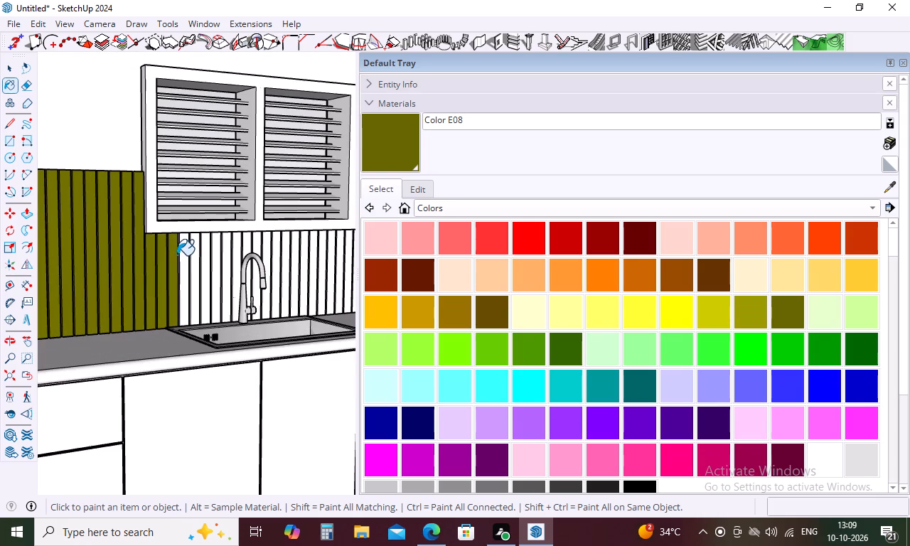
click(180, 253)
click(193, 255)
click(210, 259)
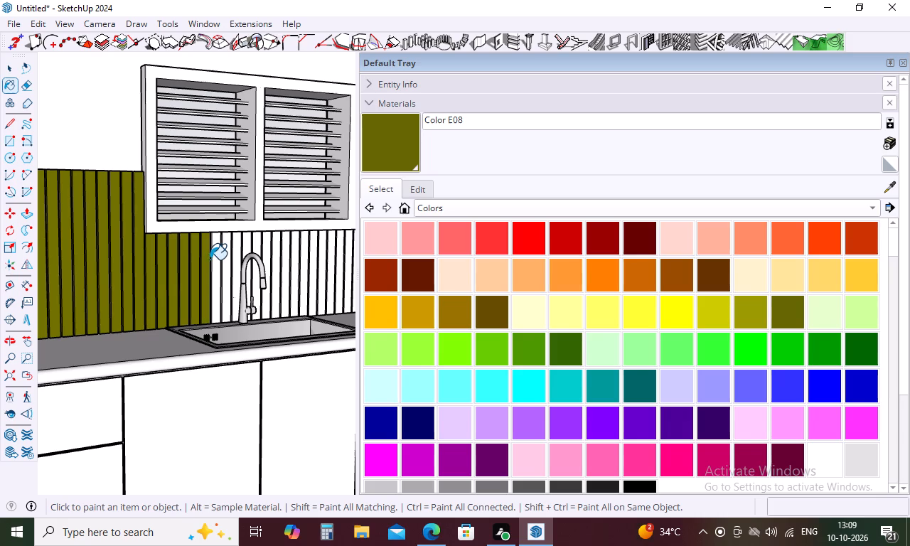
click(213, 259)
click(225, 260)
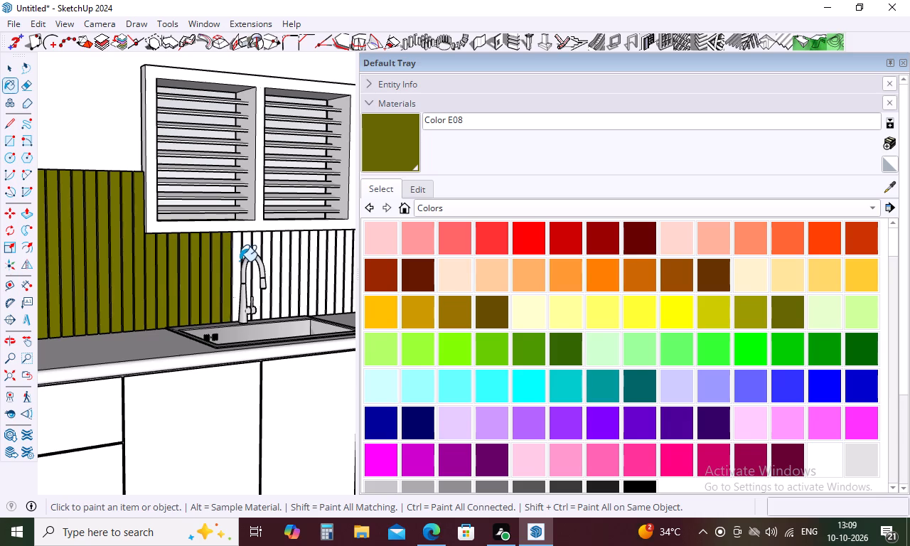
click(240, 261)
click(246, 247)
click(262, 247)
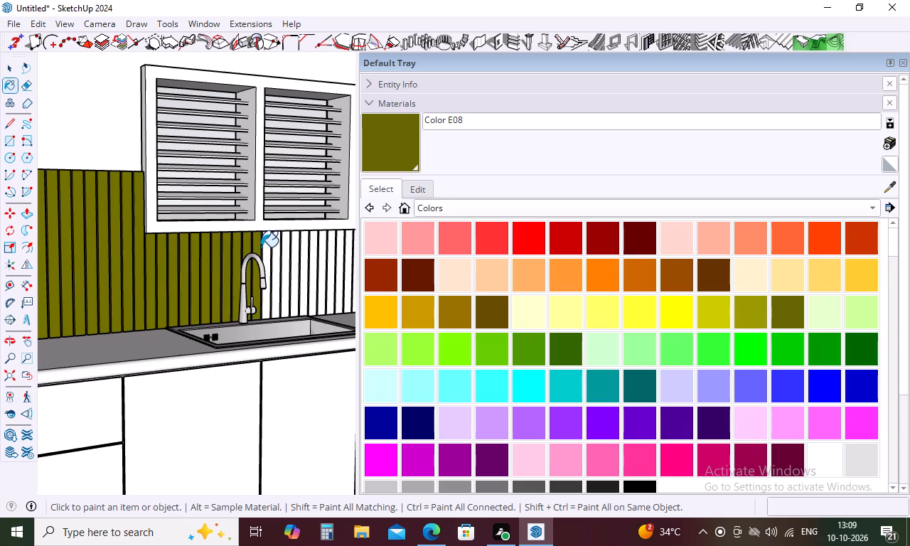
Paint the remaining backsplash slats below the window, from the tap to the window's far edge, with Color E08.
scroll(200, 229, down, 15)
scroll(314, 218, up, 8)
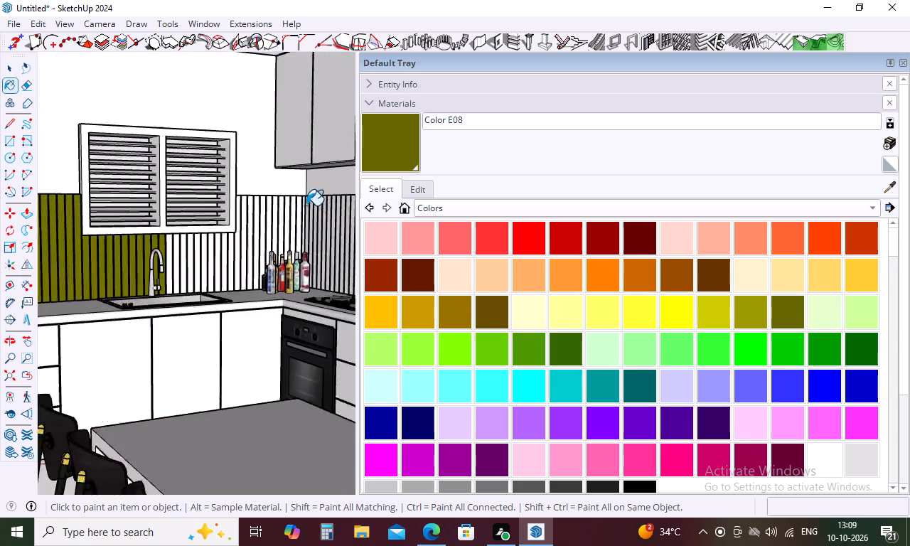
scroll(306, 205, up, 2)
scroll(168, 252, up, 9)
click(89, 274)
click(112, 265)
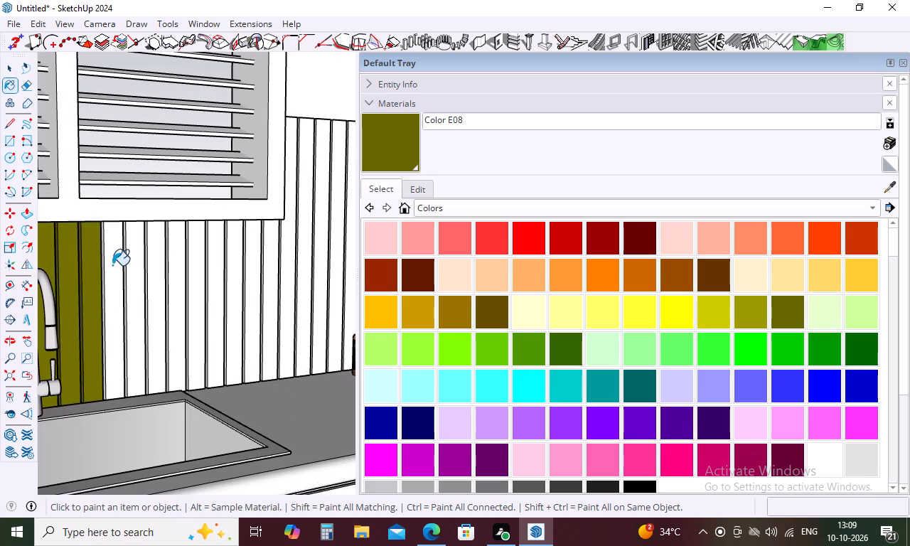
click(128, 260)
click(146, 260)
click(173, 263)
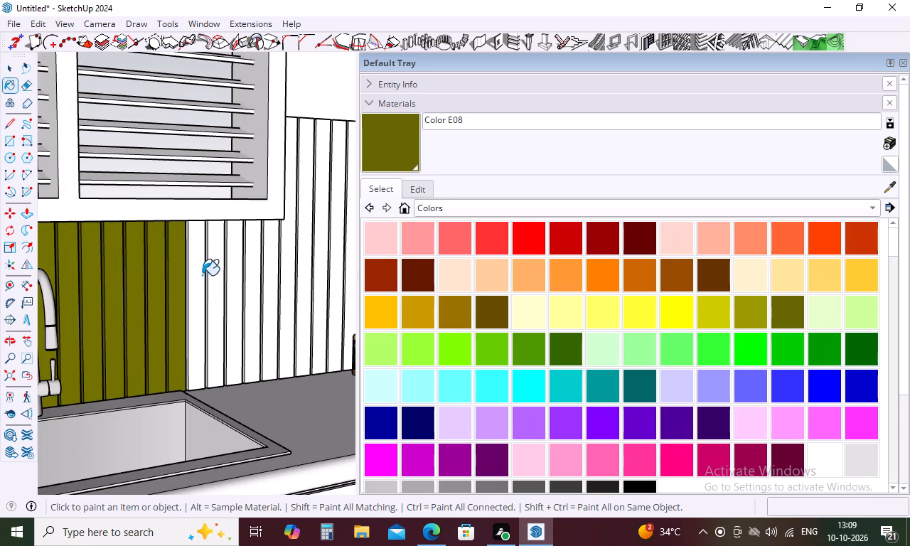
click(200, 275)
click(215, 272)
click(232, 276)
click(247, 278)
click(276, 279)
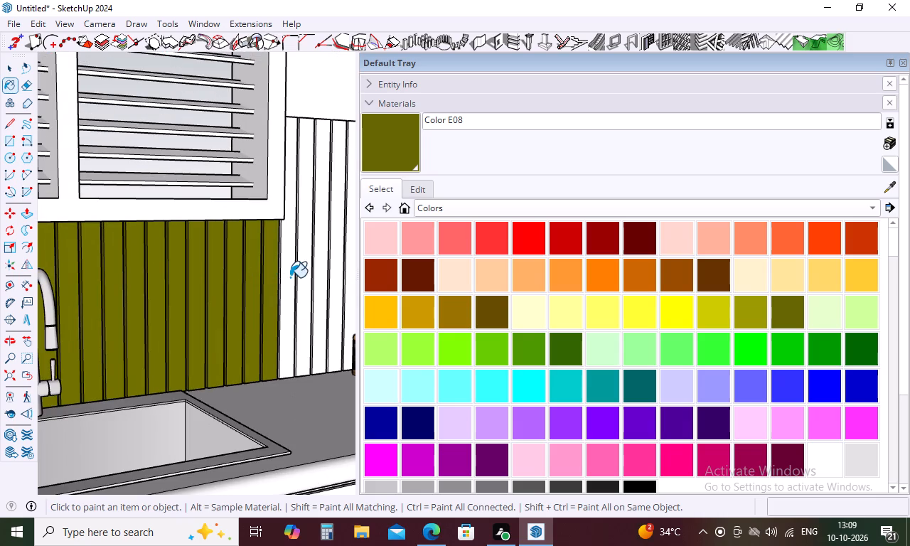
Paint the sink-wall backsplash slats between the window frame and the room corner, including those behind the bottles, with Color E08.
click(290, 277)
click(305, 277)
click(317, 277)
scroll(102, 247, down, 7)
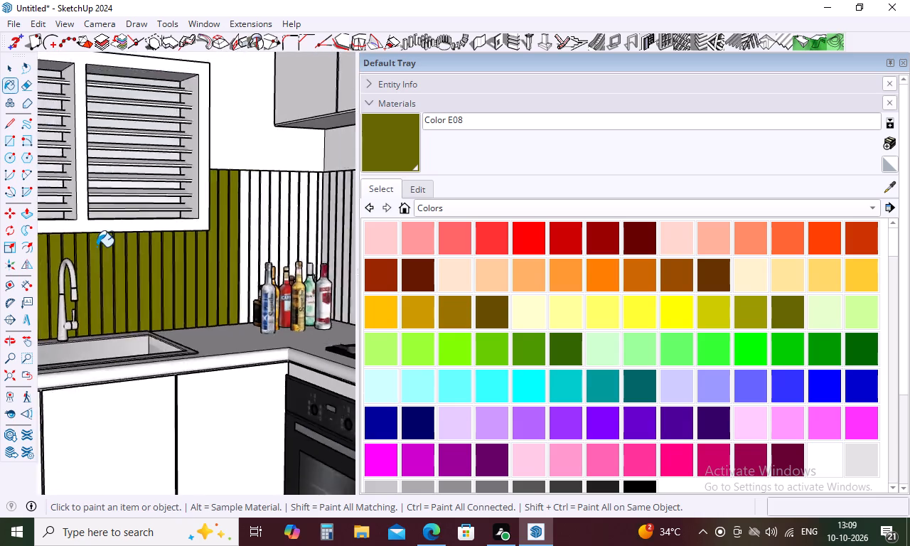
scroll(97, 247, down, 8)
scroll(187, 213, up, 15)
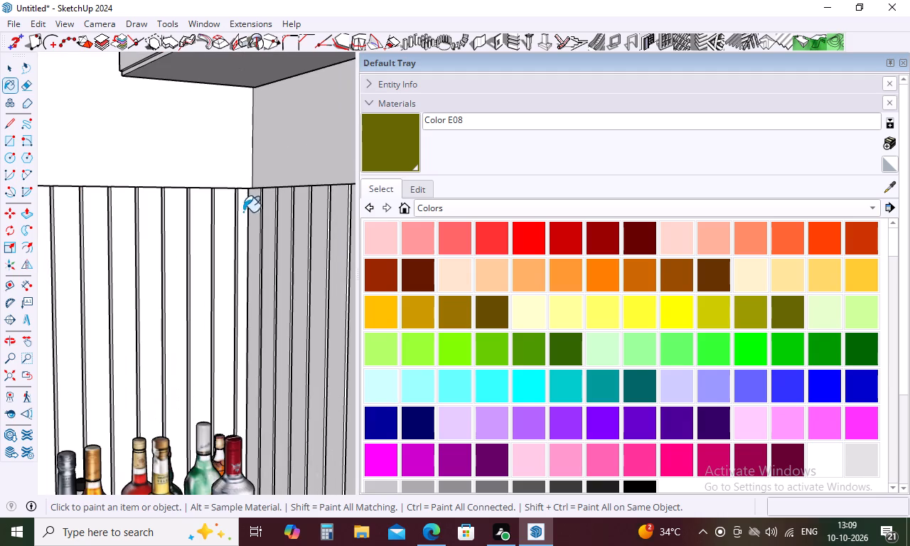
click(243, 212)
click(225, 227)
drag(202, 241, 196, 247)
click(171, 257)
click(145, 266)
click(126, 275)
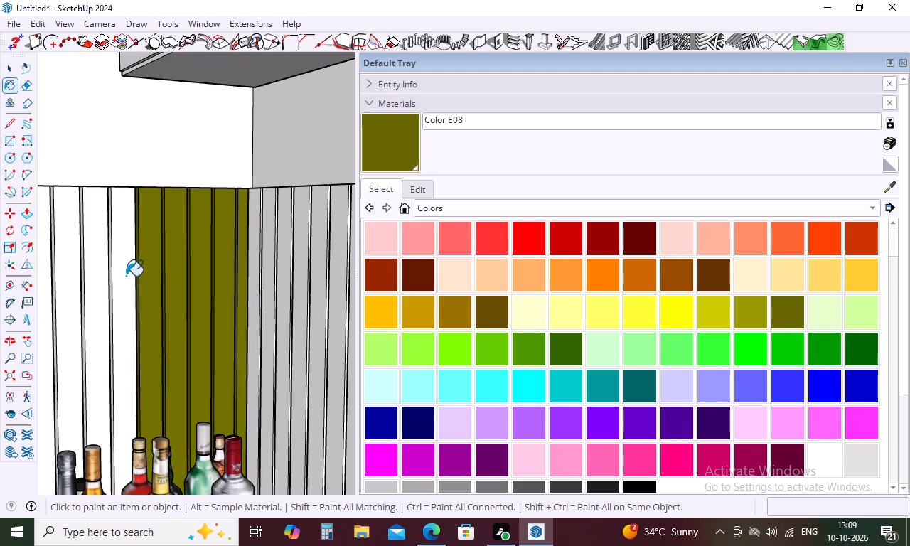
click(105, 282)
click(80, 291)
scroll(163, 250, down, 8)
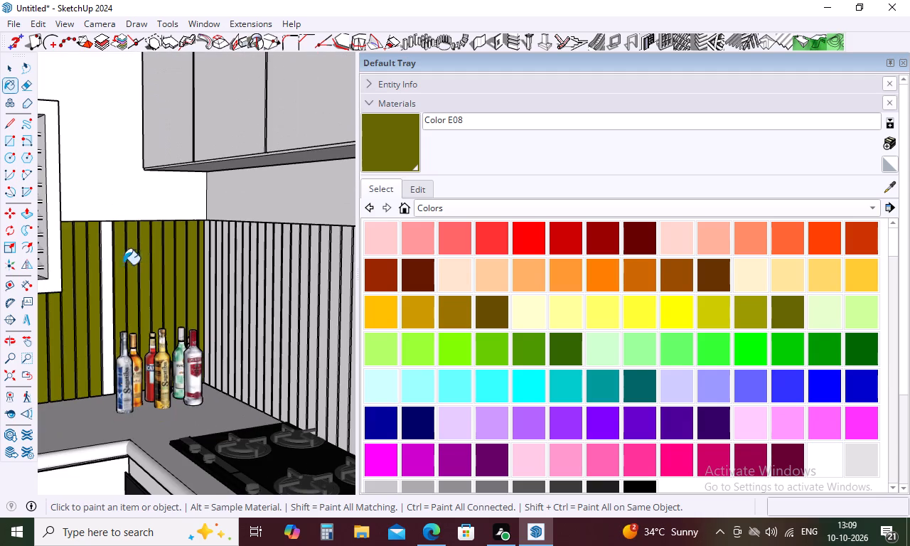
click(108, 272)
Paint the cooktop-wall backsplash slats between the tall cabinet and the near edge of the cooktop with Color E08.
middle_drag(138, 279, 326, 314)
scroll(151, 221, down, 7)
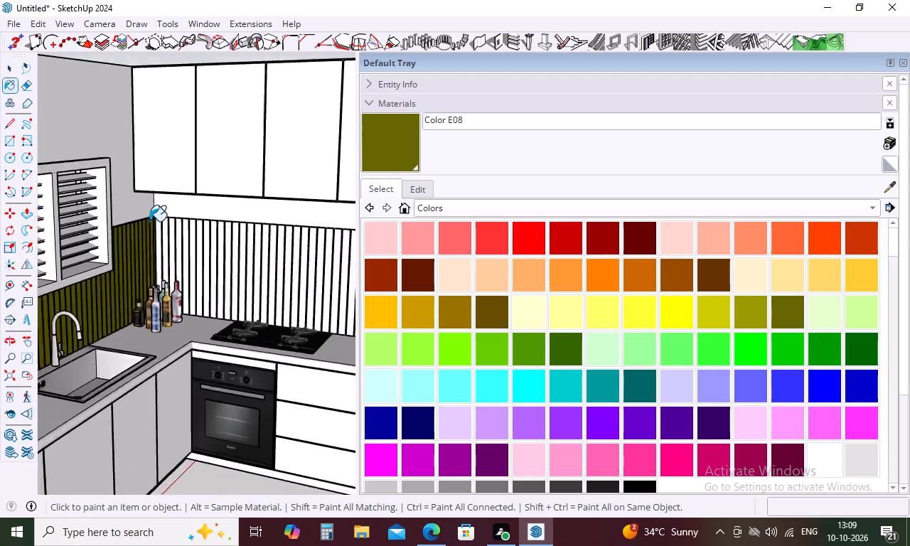
scroll(149, 221, down, 9)
scroll(291, 243, up, 10)
middle_drag(166, 233, 175, 238)
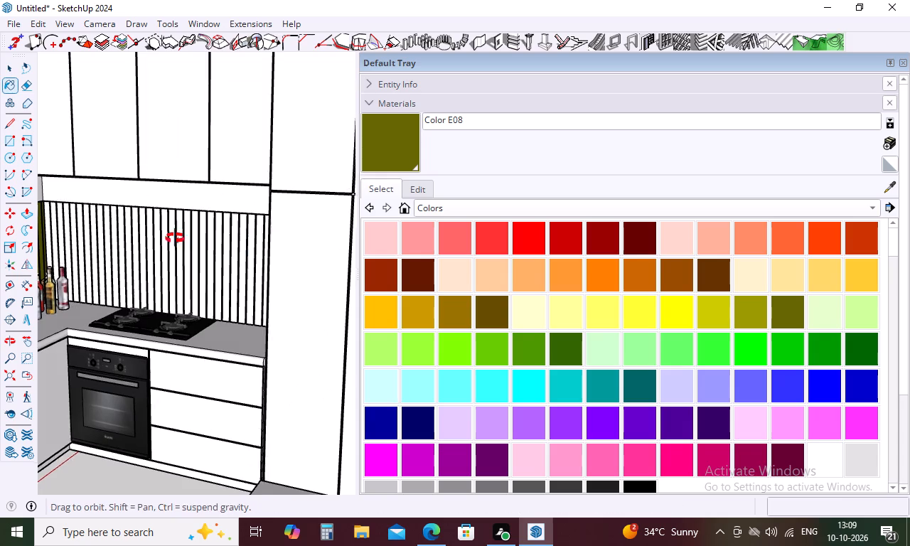
middle_drag(175, 238, 266, 237)
click(304, 218)
click(293, 221)
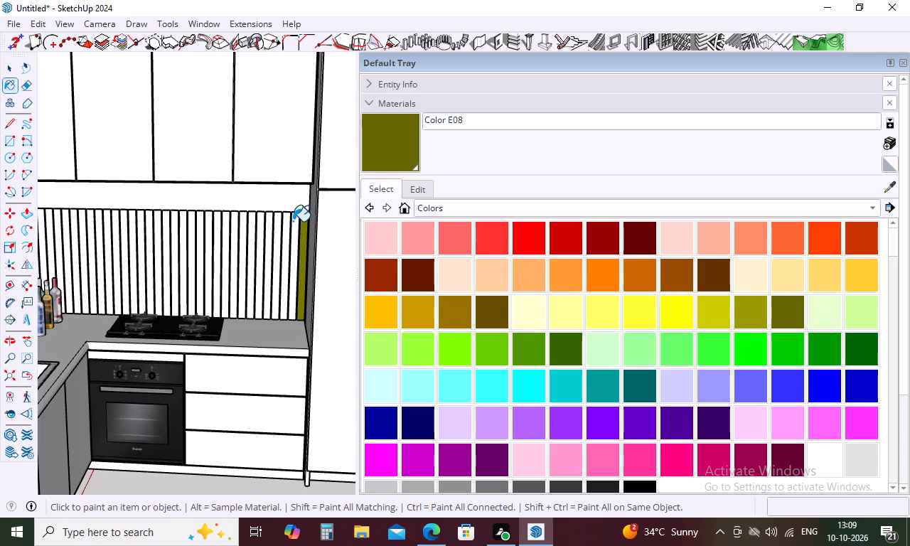
click(289, 226)
click(278, 227)
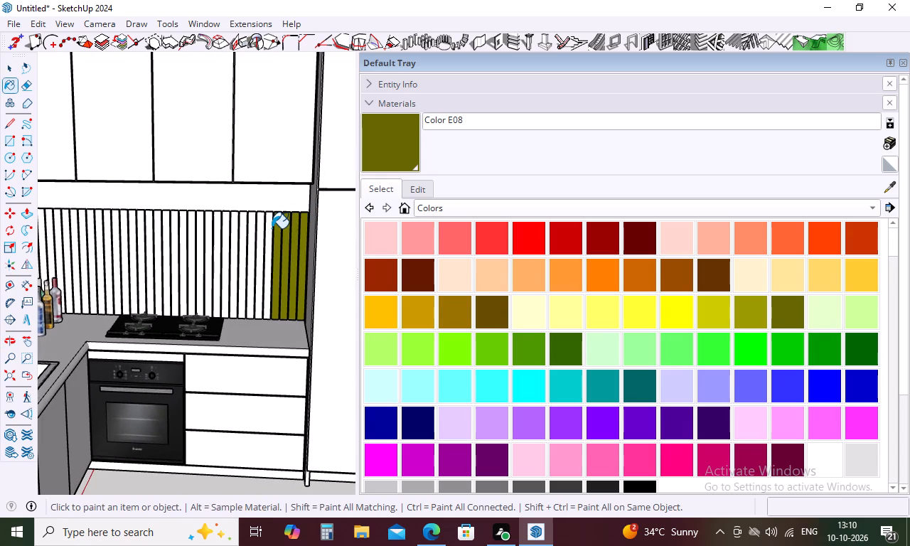
click(268, 220)
click(257, 222)
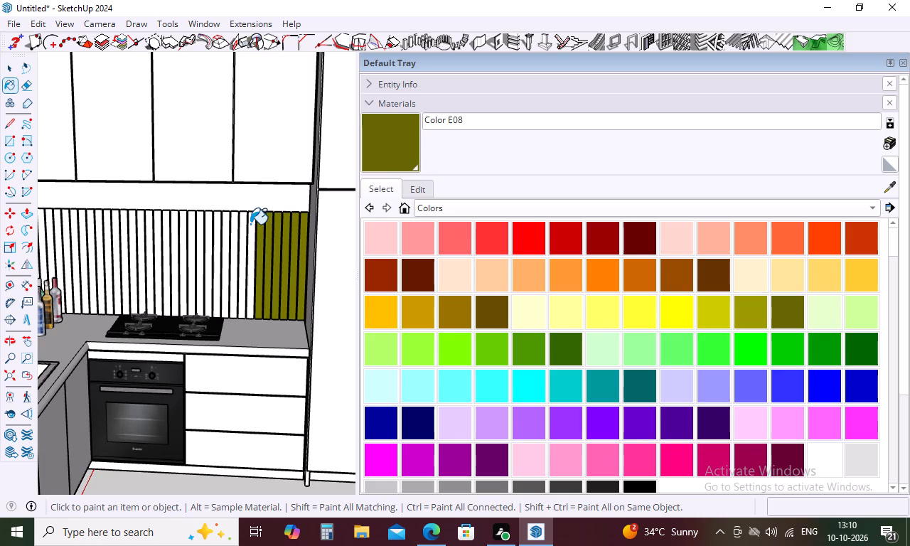
click(250, 224)
click(240, 225)
click(232, 227)
click(227, 230)
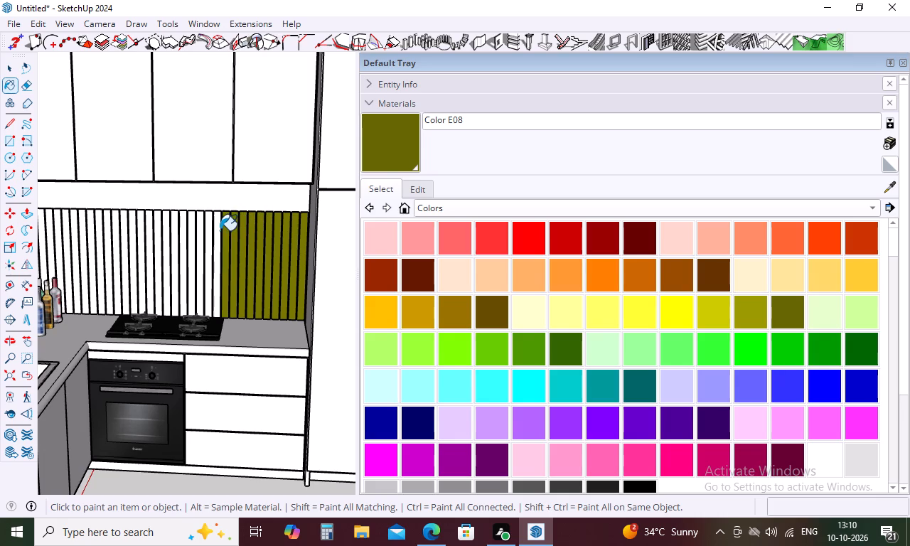
Paint the backsplash slats directly behind the cooktop with Color E08.
click(220, 230)
click(206, 236)
click(202, 237)
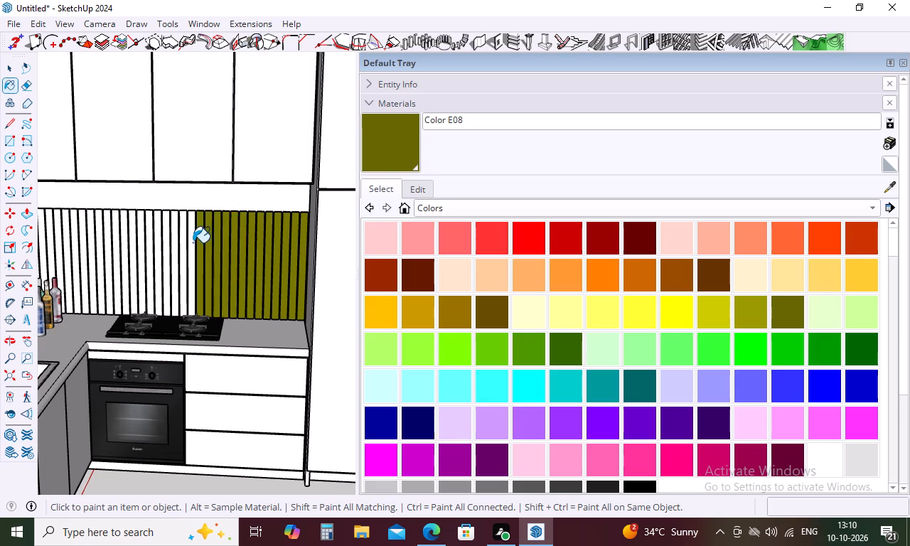
click(193, 242)
click(184, 247)
click(177, 251)
click(164, 256)
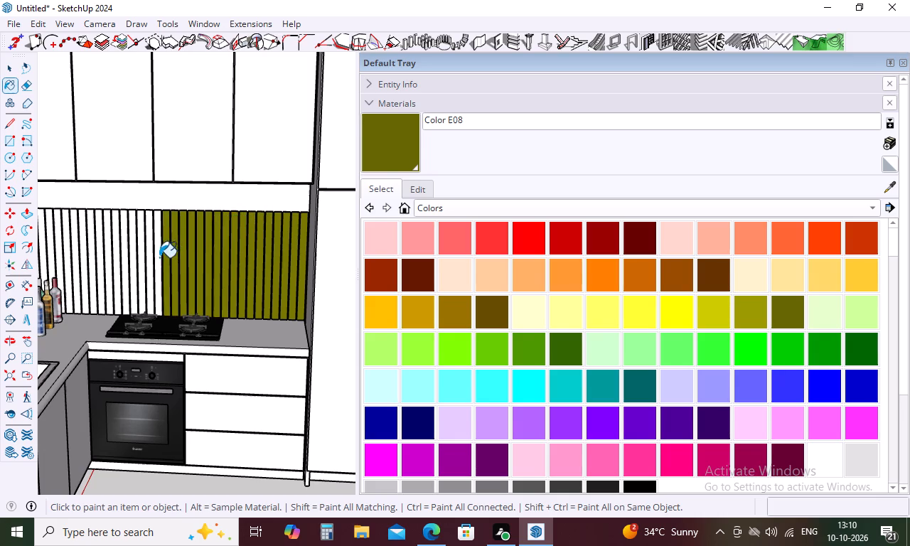
click(159, 257)
click(147, 262)
click(144, 263)
click(138, 267)
click(132, 268)
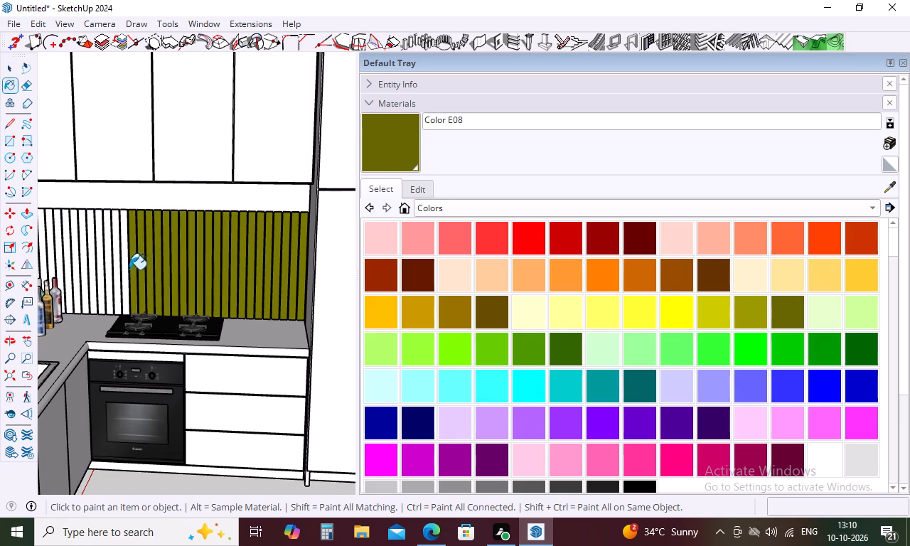
click(125, 271)
click(119, 275)
click(109, 281)
click(103, 286)
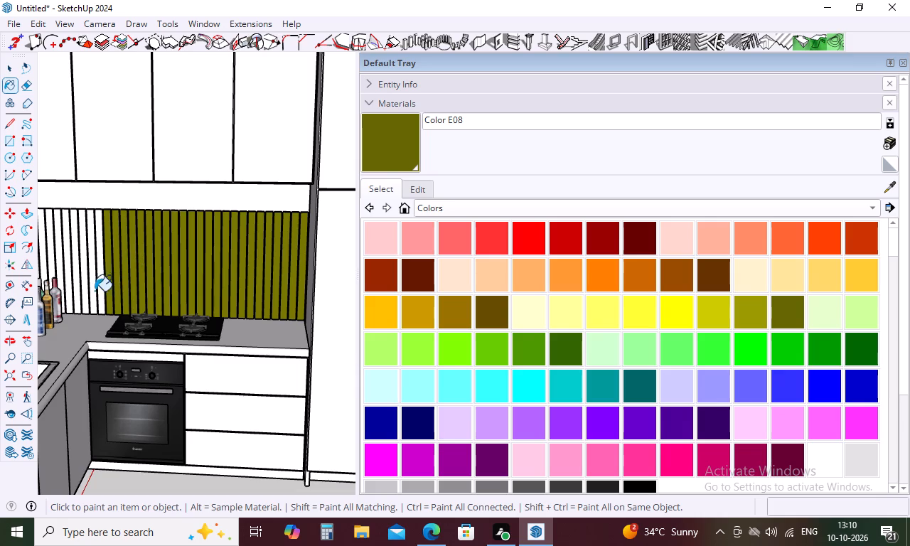
Paint the remaining cooktop-wall slats between the cooktop and the corner by the bottles with Color E08.
click(92, 291)
click(87, 294)
scroll(97, 288, down, 10)
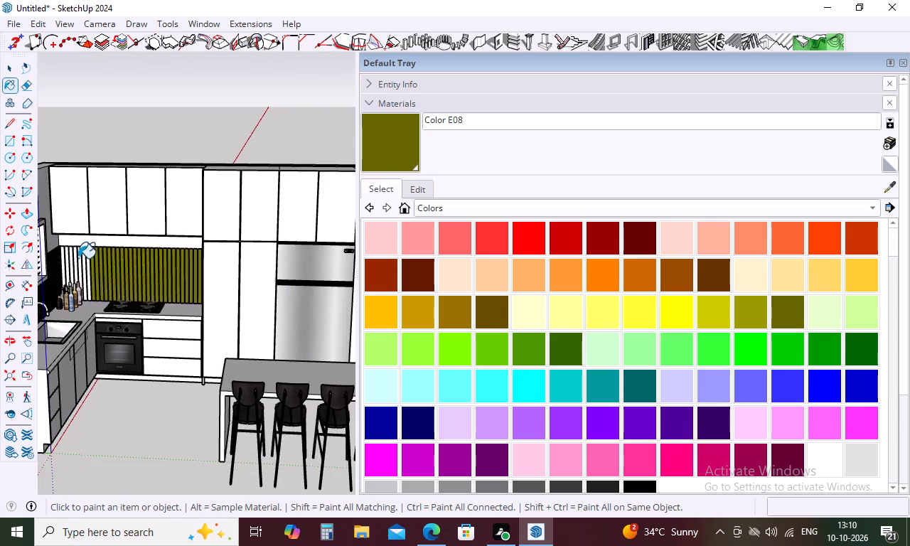
scroll(77, 255, up, 15)
click(53, 257)
click(65, 255)
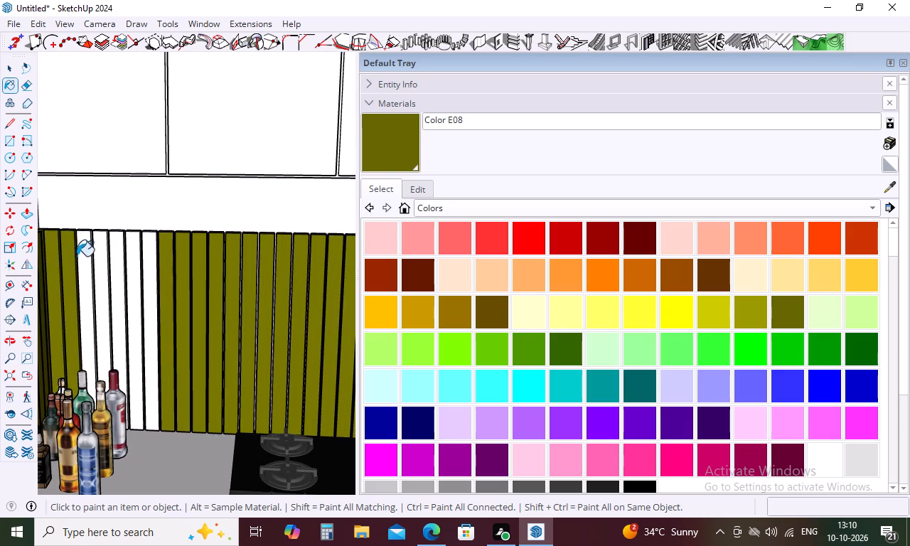
click(77, 256)
click(90, 257)
click(100, 258)
click(134, 257)
click(119, 257)
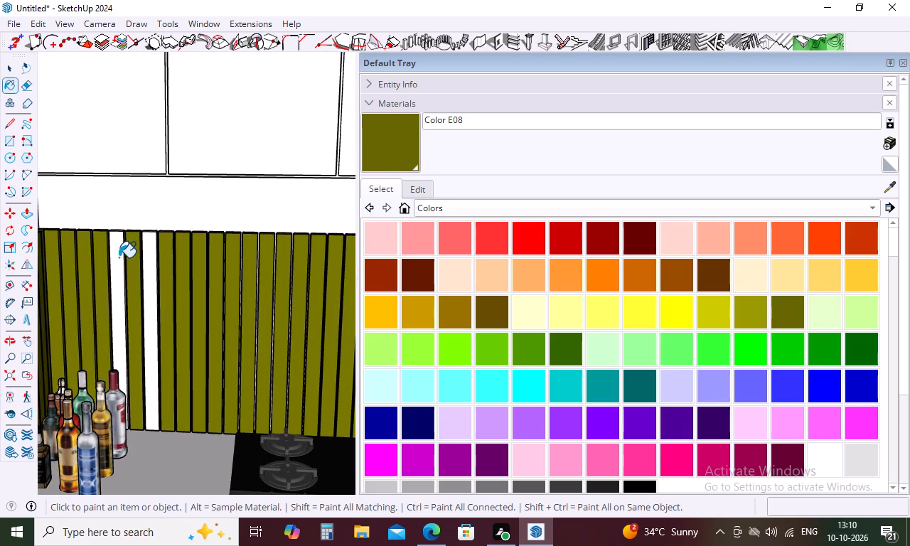
click(149, 259)
Compare with the reference image and paint the upper cabinet doors above the cooktop with the light orange Color C02.
scroll(312, 192, down, 15)
middle_drag(274, 257, 176, 218)
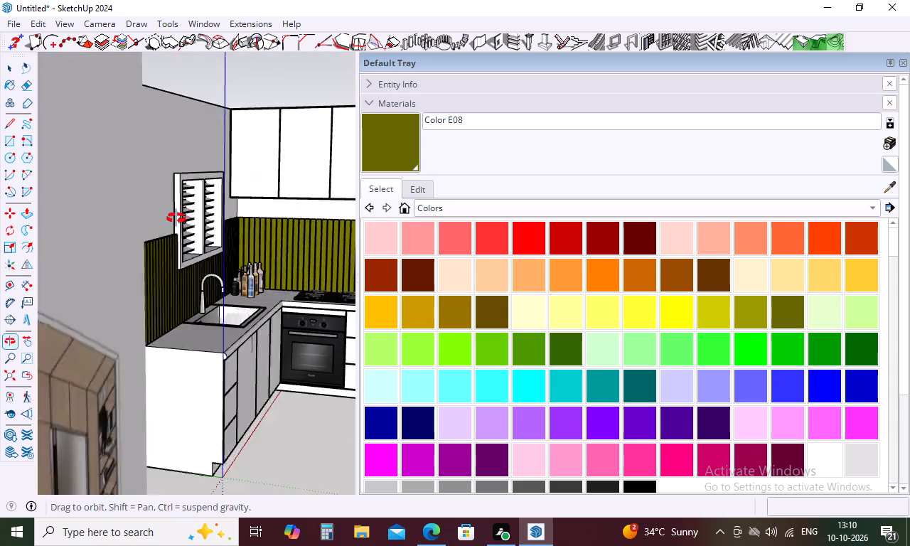
middle_drag(176, 218, 156, 203)
scroll(257, 163, down, 11)
scroll(119, 134, up, 11)
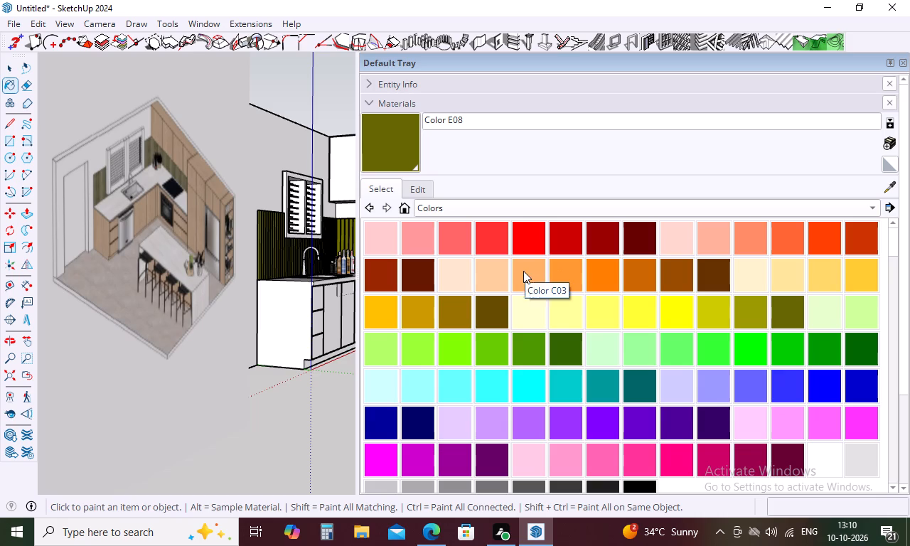
scroll(527, 296, down, 4)
scroll(527, 296, up, 7)
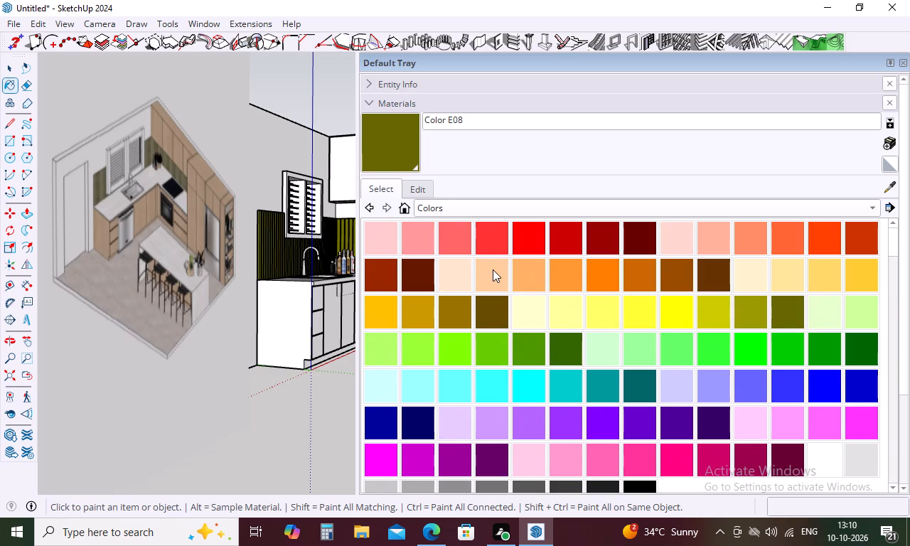
click(484, 276)
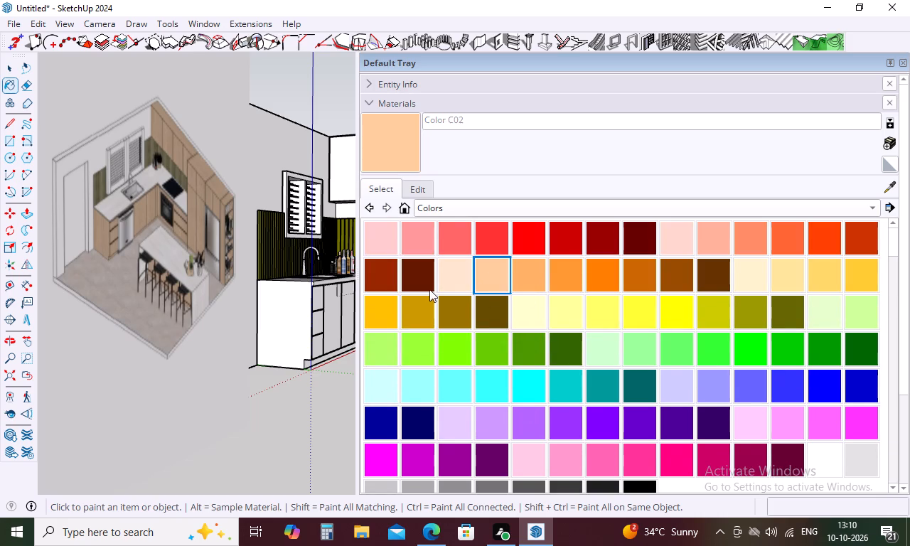
scroll(58, 242, down, 14)
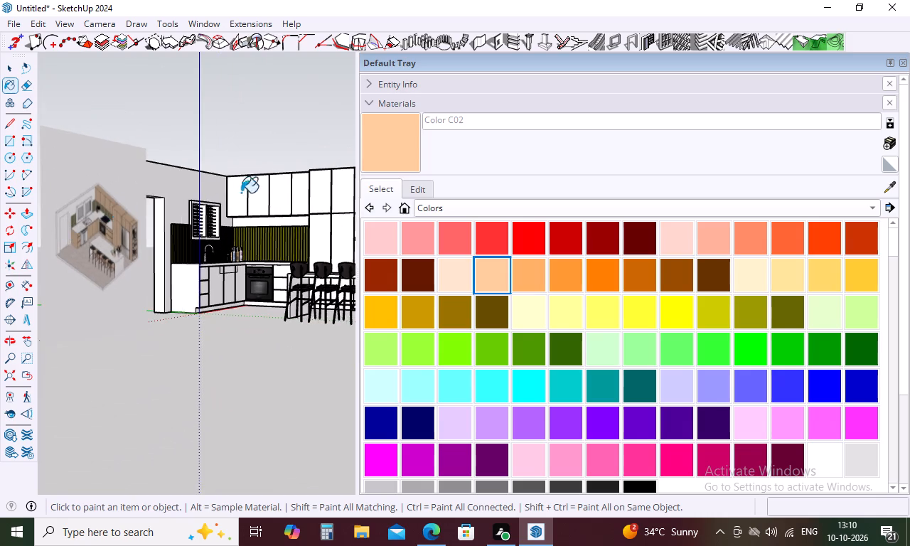
scroll(251, 193, up, 16)
click(223, 189)
Paint the sink-side base cabinet fronts and the base cabinet body with its end panel in Color C02.
scroll(237, 185, down, 5)
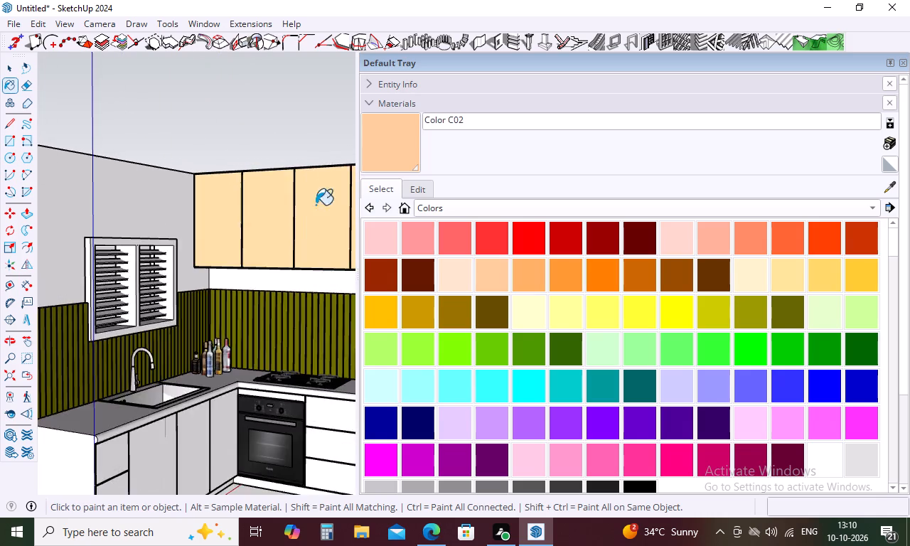
scroll(327, 205, down, 10)
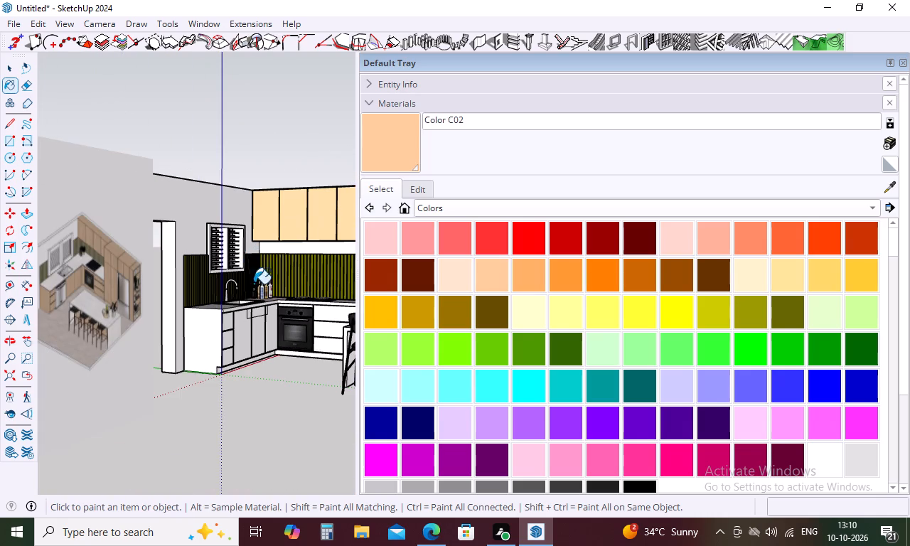
click(244, 331)
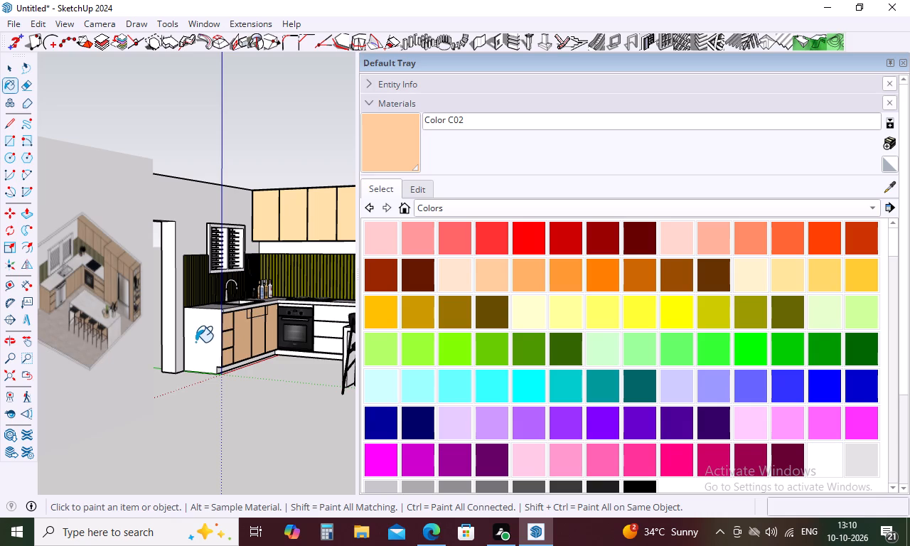
click(196, 343)
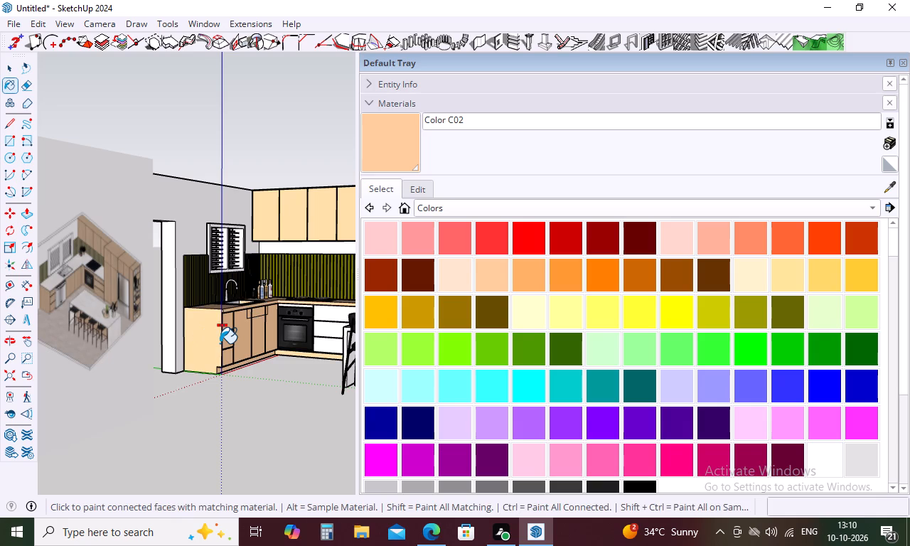
Undo the last paint applied to the whole base cabinet body and its end panel.
key(ctrl+z)
Paint the tall cabinets around the refrigerator with Color C02.
scroll(205, 328, down, 7)
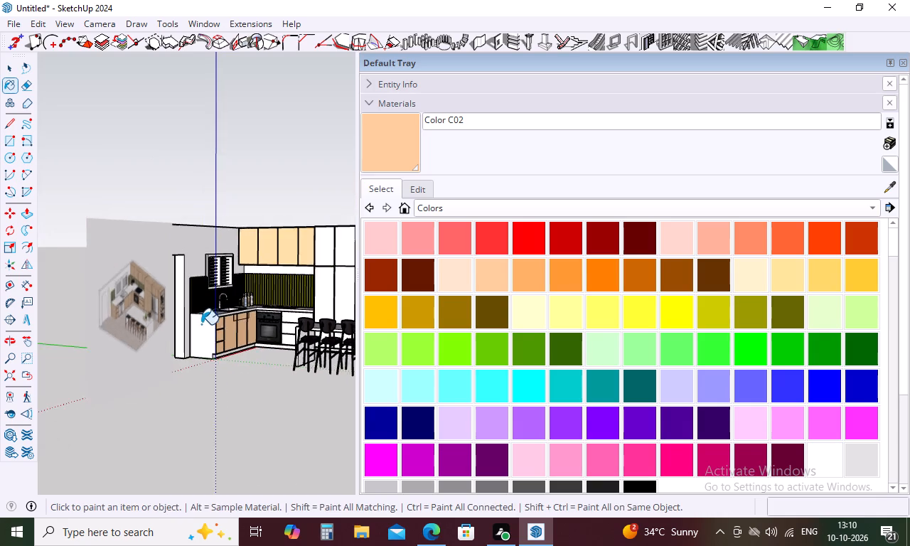
scroll(201, 324, down, 5)
click(300, 296)
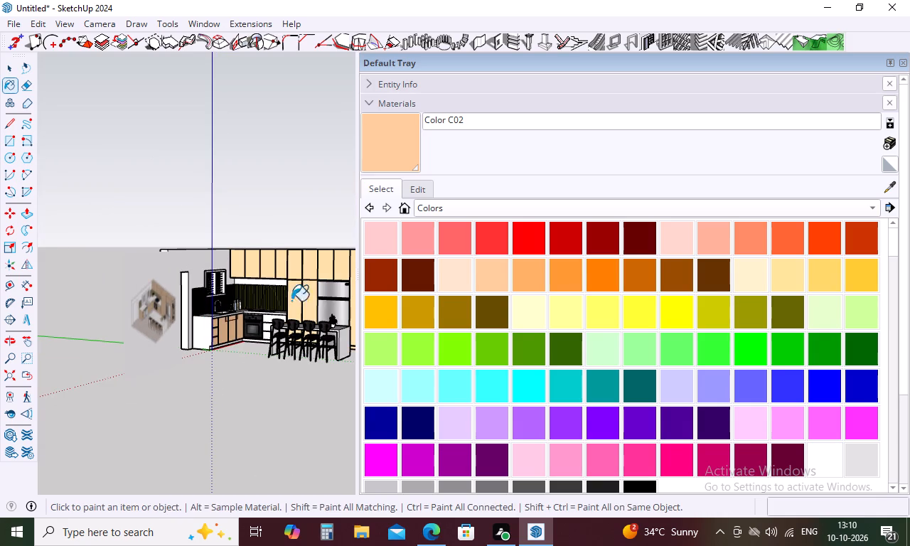
Paint the base drawer fronts beside the oven with Color C02.
scroll(162, 313, up, 13)
scroll(173, 310, down, 5)
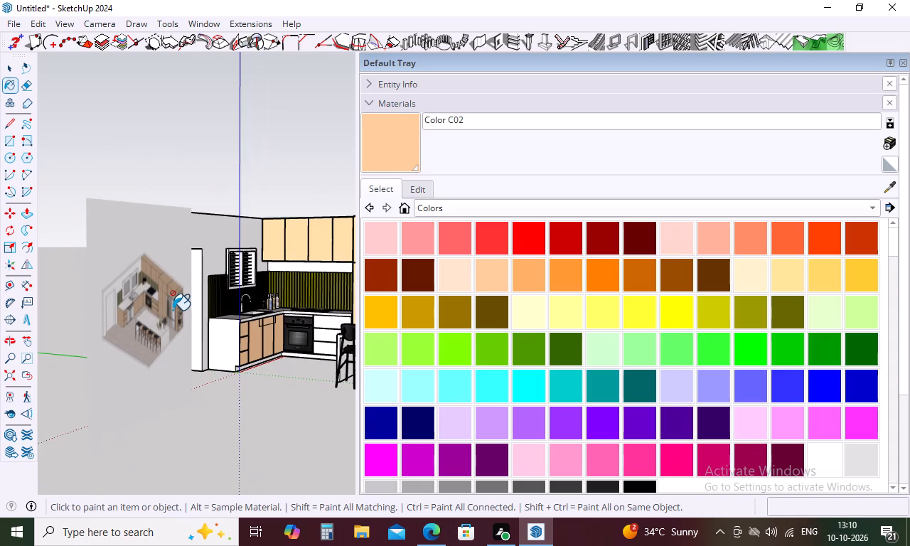
scroll(197, 304, down, 5)
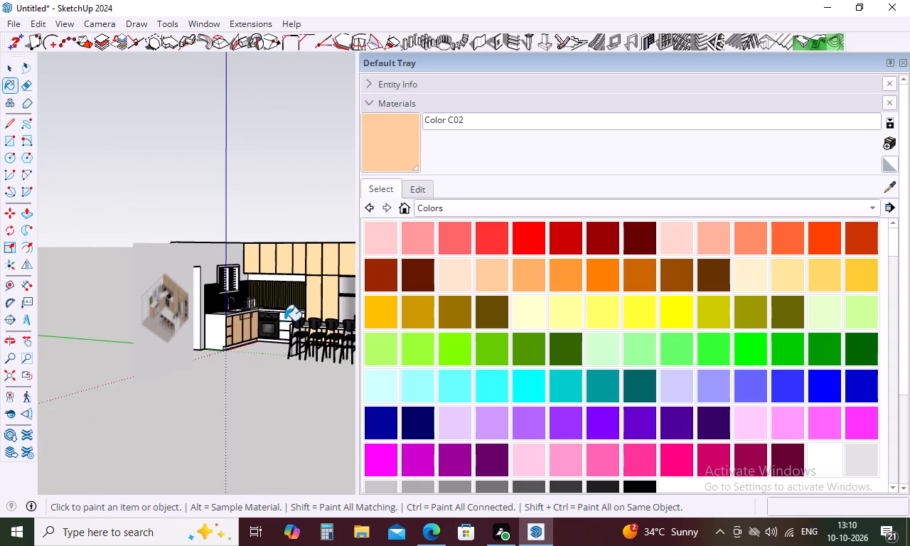
scroll(288, 317, up, 16)
click(288, 316)
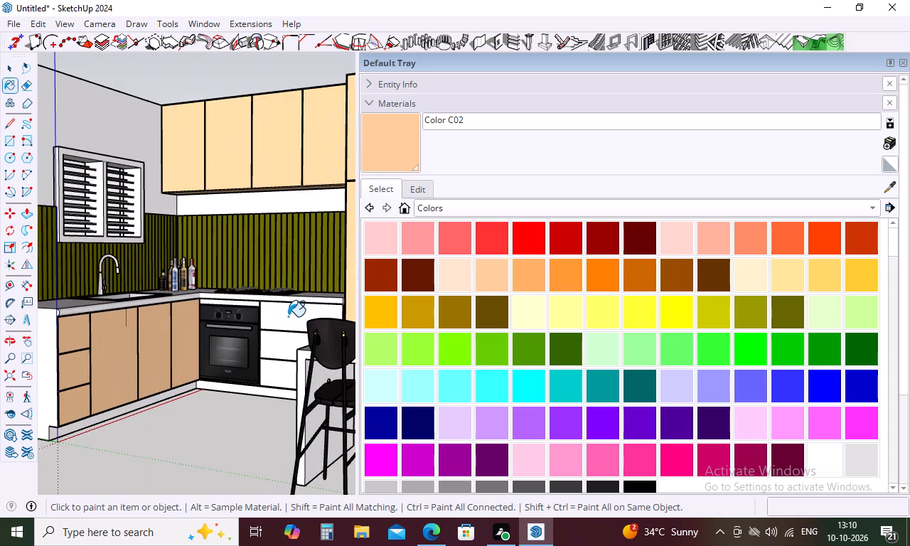
scroll(291, 312, down, 15)
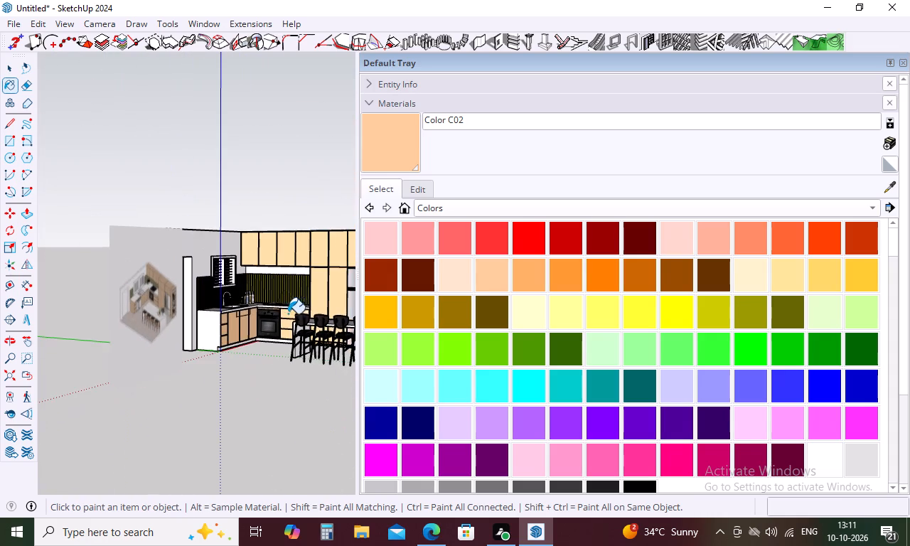
Open the base cabinet body for editing and paint only its end panel next to the doorway with Color C02.
scroll(261, 333, up, 11)
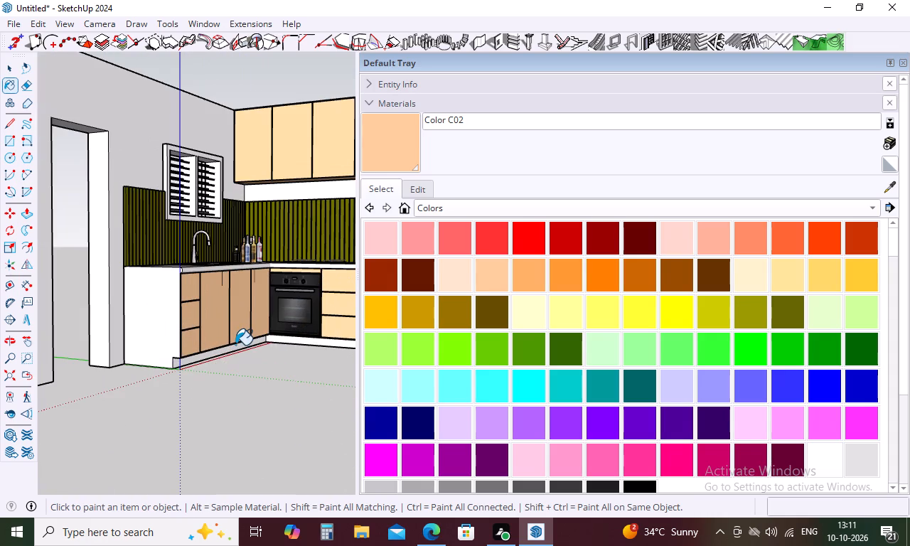
key(space)
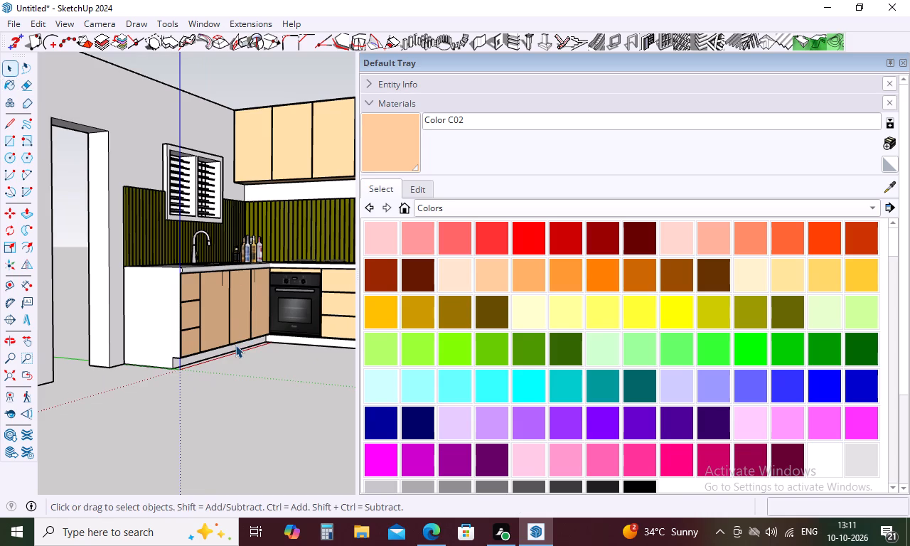
double_click(159, 296)
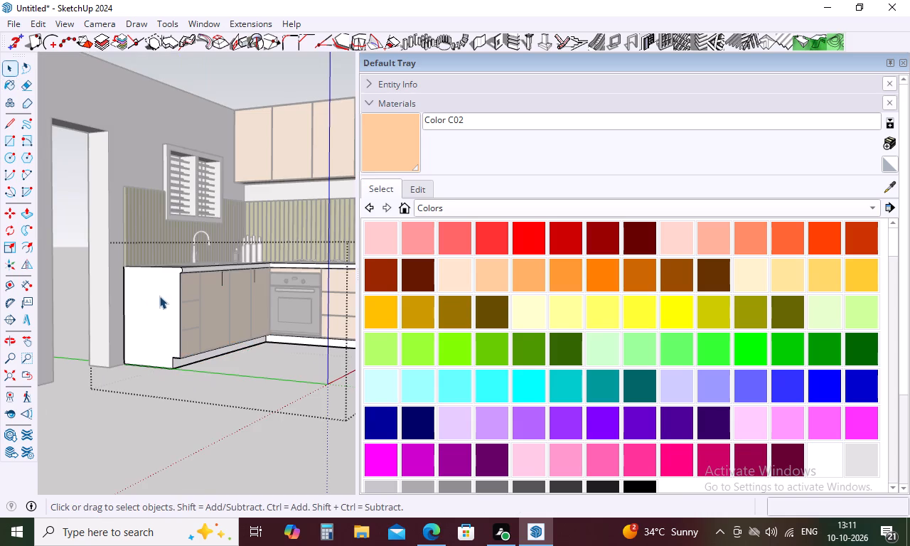
scroll(197, 298, down, 5)
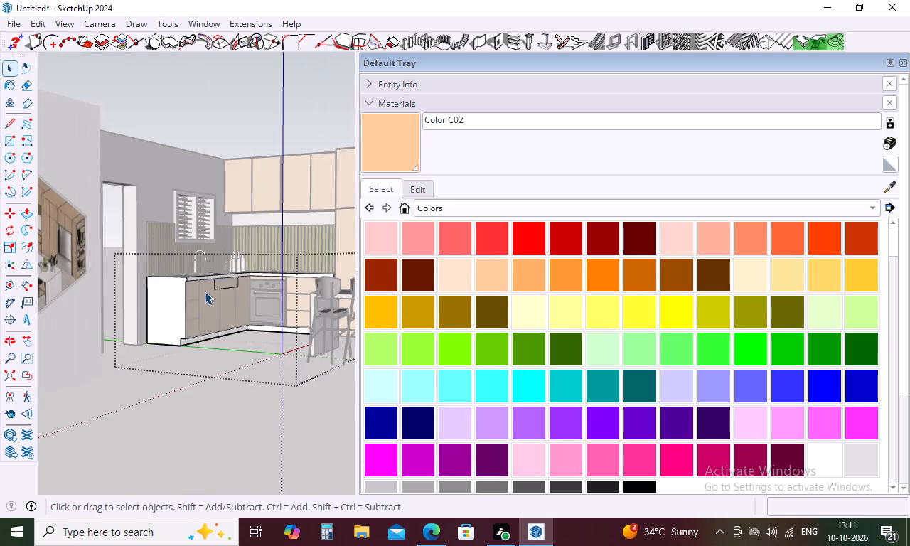
scroll(205, 291, down, 5)
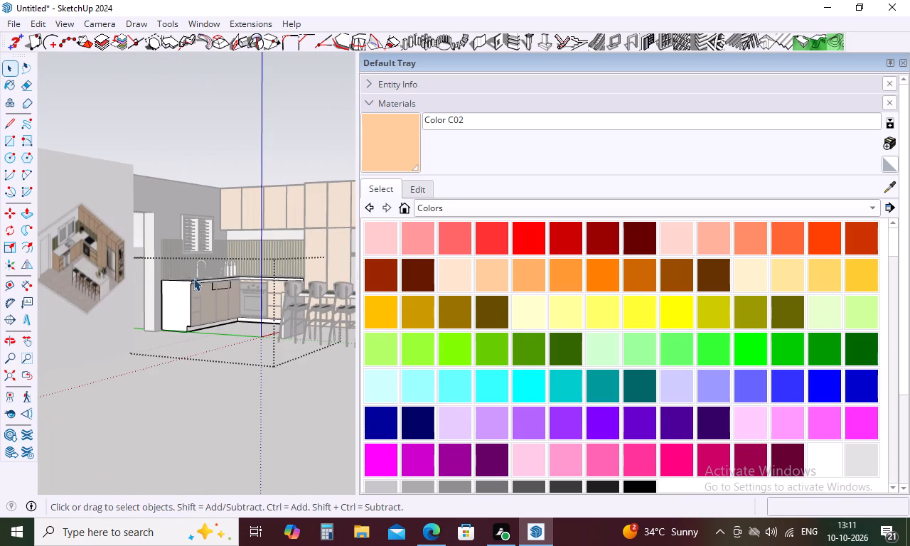
scroll(39, 265, up, 16)
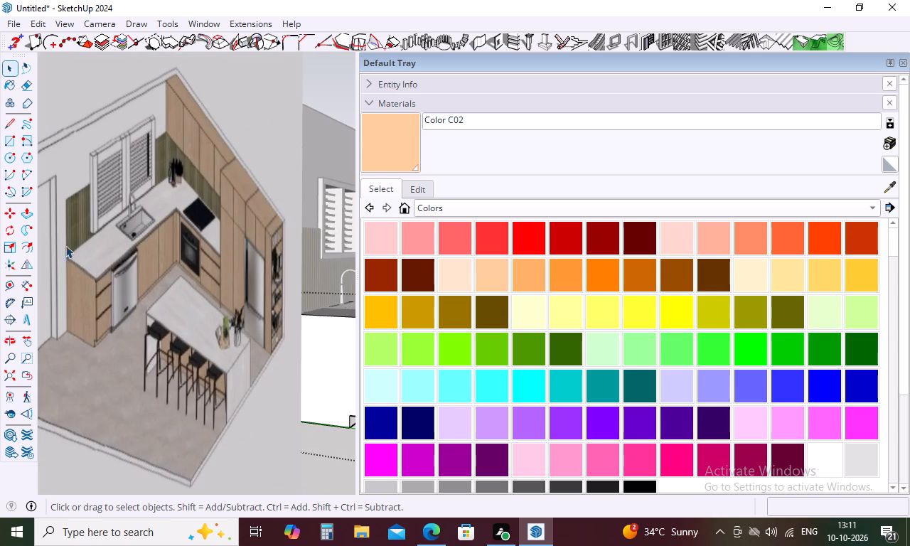
click(490, 279)
scroll(166, 255, down, 8)
click(277, 314)
scroll(210, 264, down, 5)
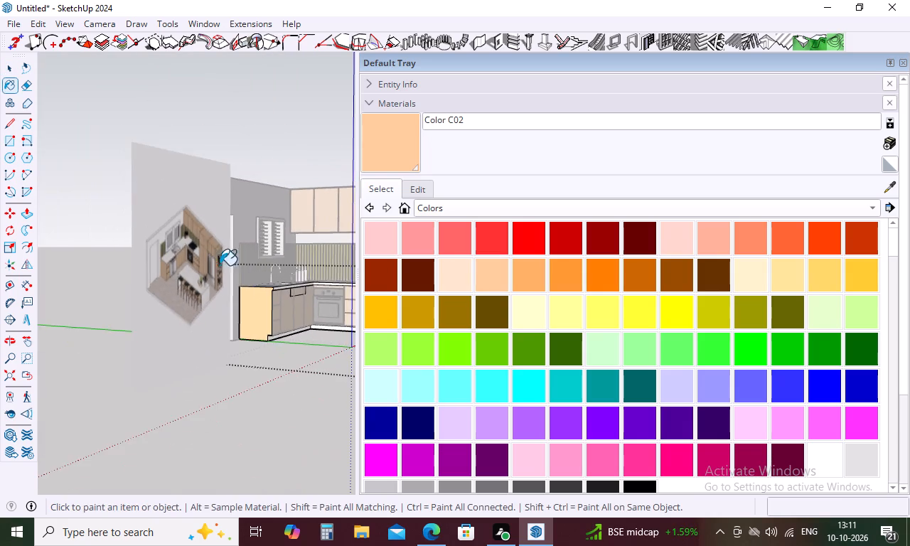
Paint the front edges below the countertop surface on the sink side and the cooktop side with Color C02.
scroll(320, 279, up, 14)
click(250, 314)
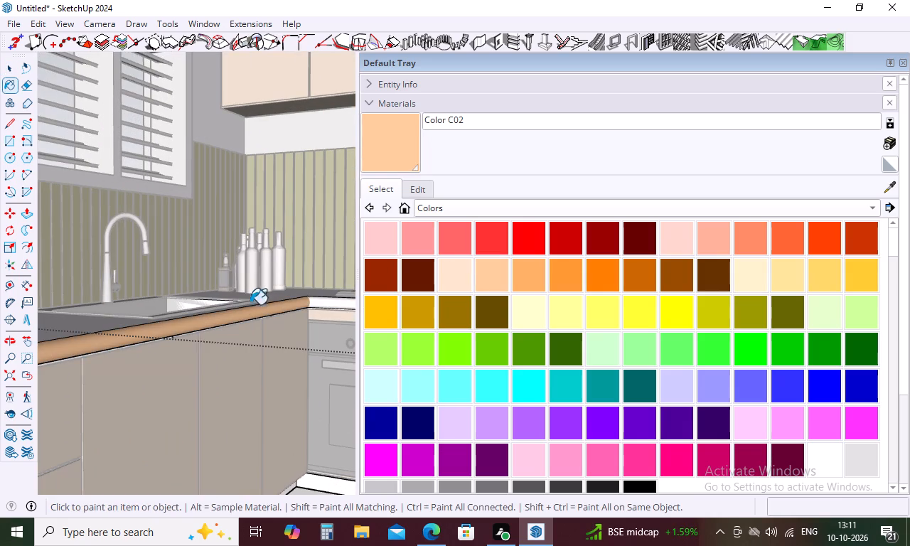
click(328, 302)
scroll(301, 253, down, 10)
Paint the base cabinets' toe kicks on the sink side and under the oven with Color C02, and leave the group.
scroll(225, 378, up, 2)
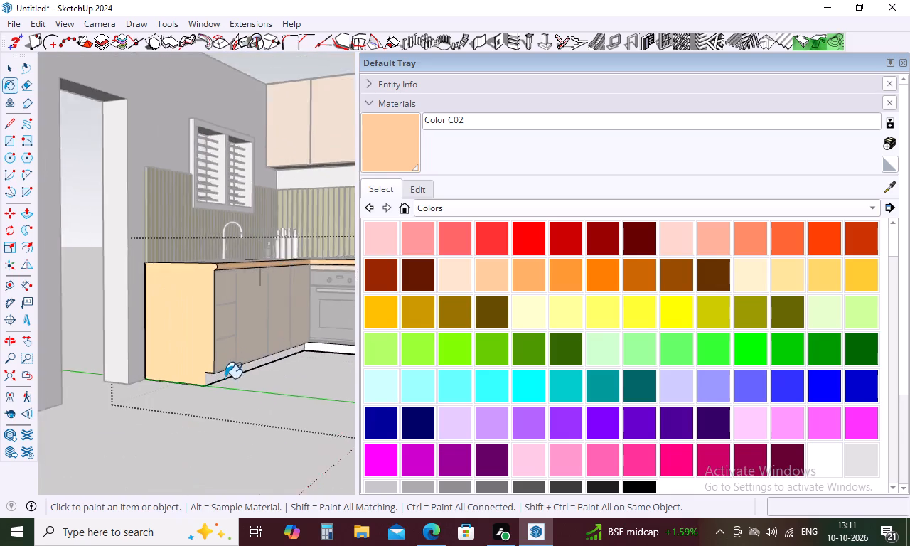
scroll(225, 378, up, 11)
click(220, 373)
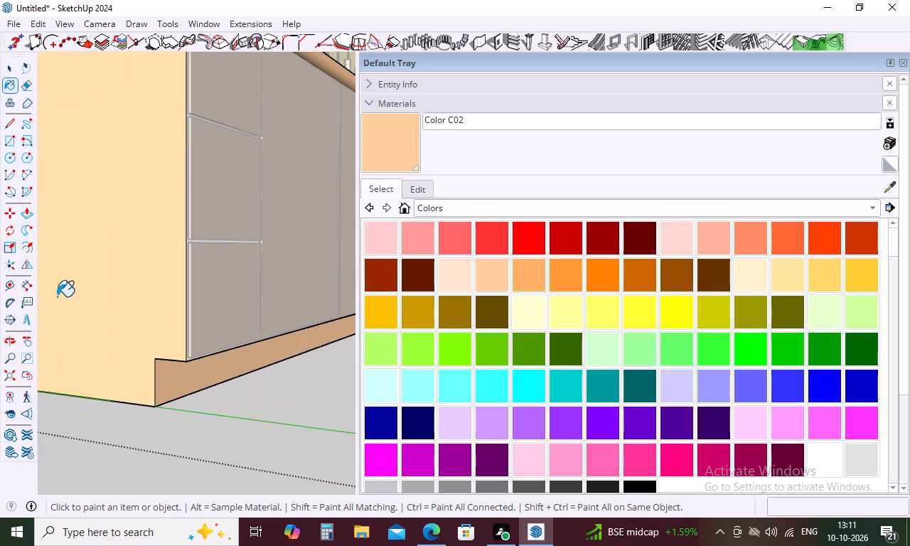
scroll(57, 296, down, 18)
scroll(61, 291, down, 5)
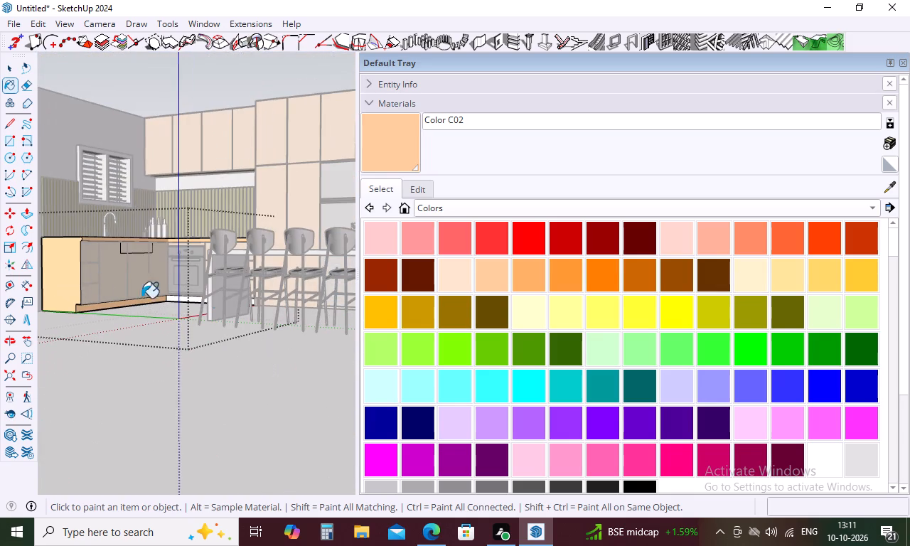
scroll(213, 307, up, 14)
middle_drag(147, 272, 175, 284)
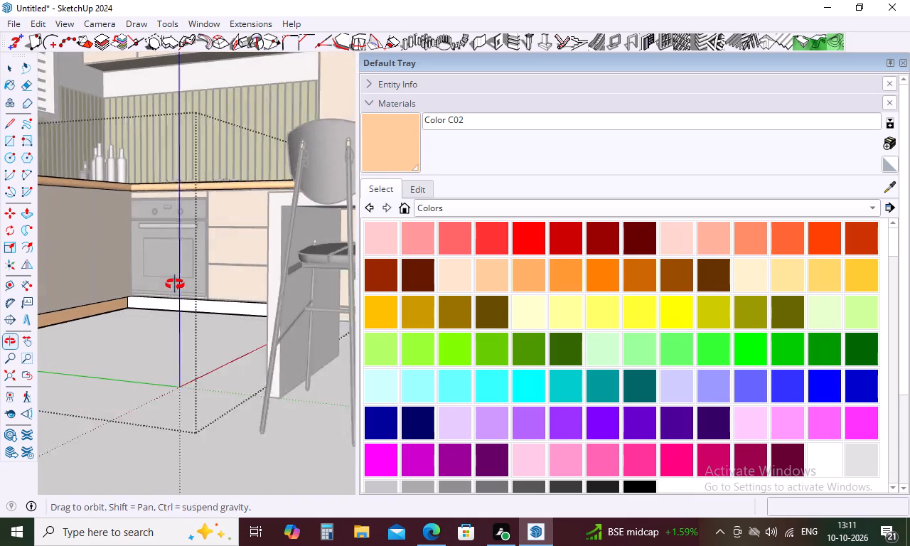
middle_drag(175, 284, 180, 285)
scroll(151, 304, up, 9)
click(190, 300)
scroll(191, 295, down, 10)
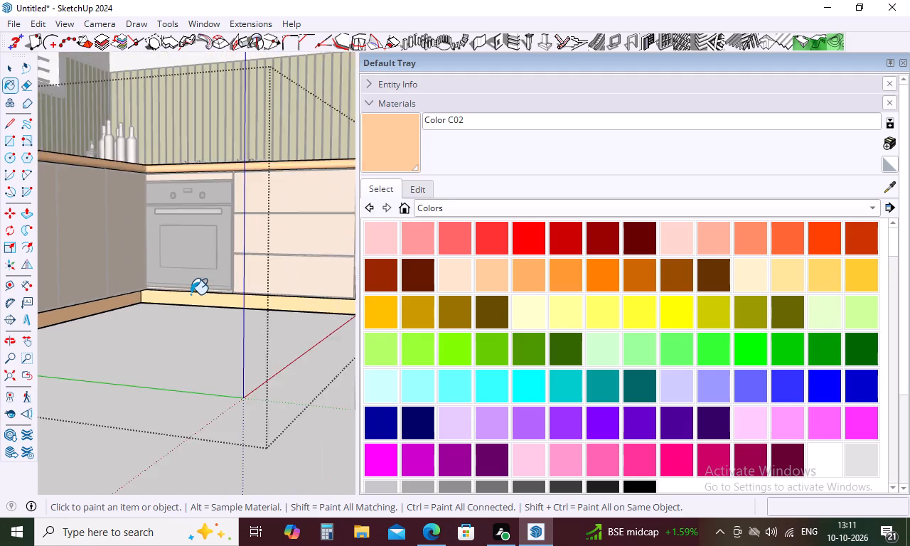
scroll(190, 290, down, 20)
middle_drag(150, 284, 141, 351)
key(space)
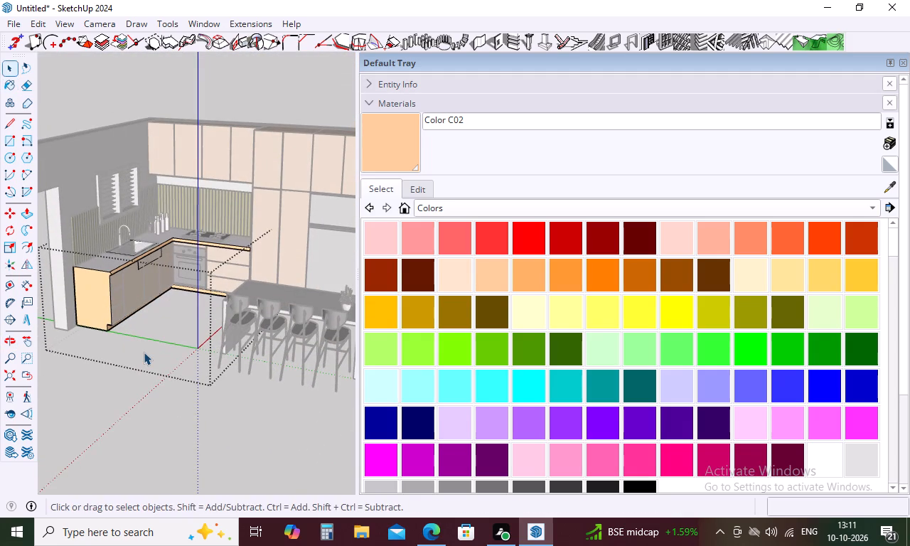
click(122, 385)
Compare the coloured kitchen with the reference image, checking the cabinets, worktop, backsplash and island.
scroll(159, 331, down, 5)
middle_drag(170, 326, 131, 309)
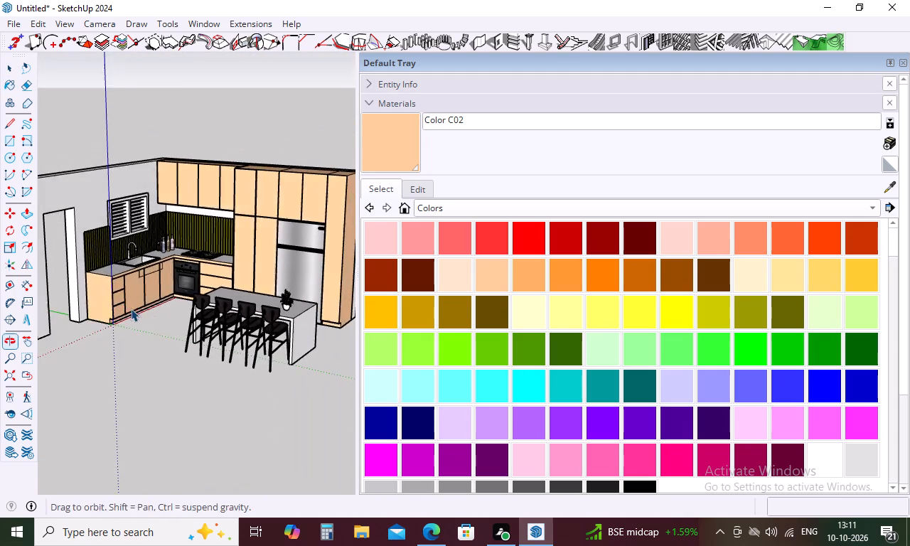
scroll(149, 300, down, 15)
scroll(34, 306, up, 5)
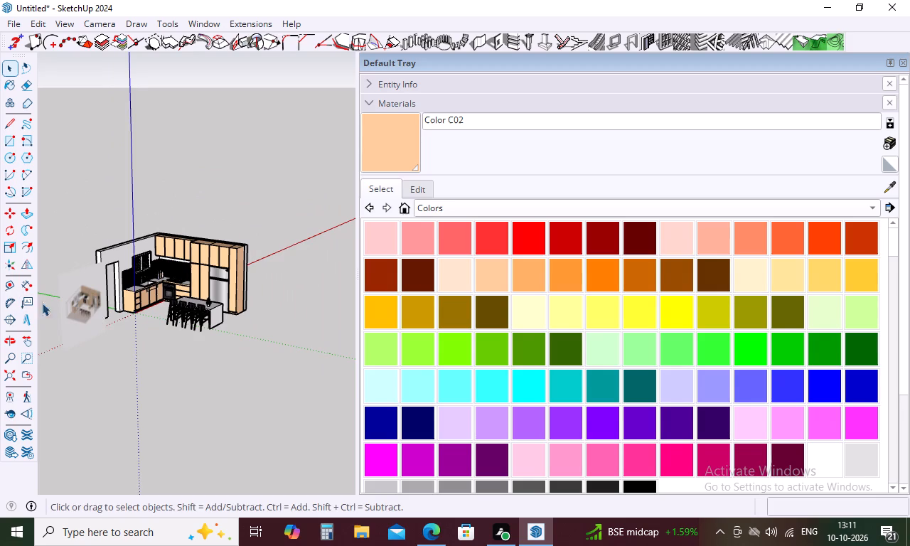
scroll(88, 308, up, 20)
scroll(88, 308, up, 9)
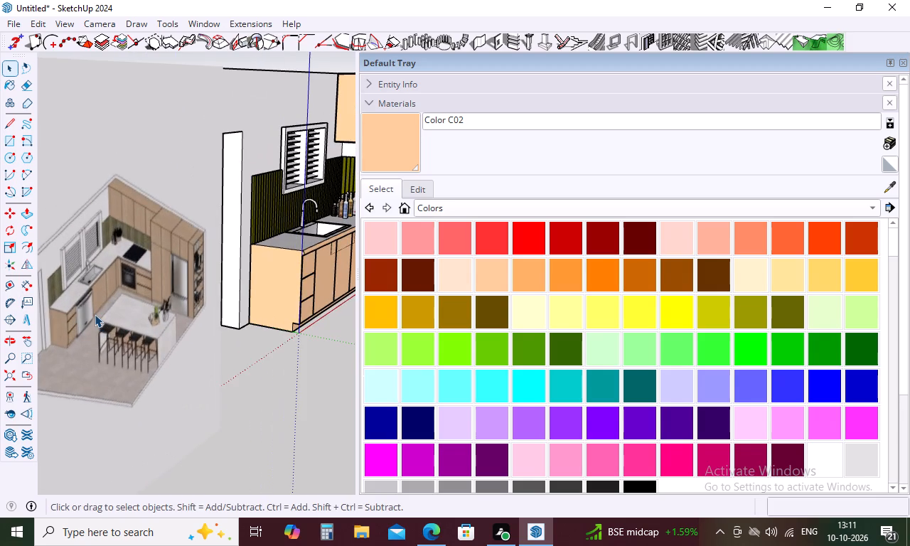
scroll(63, 314, down, 5)
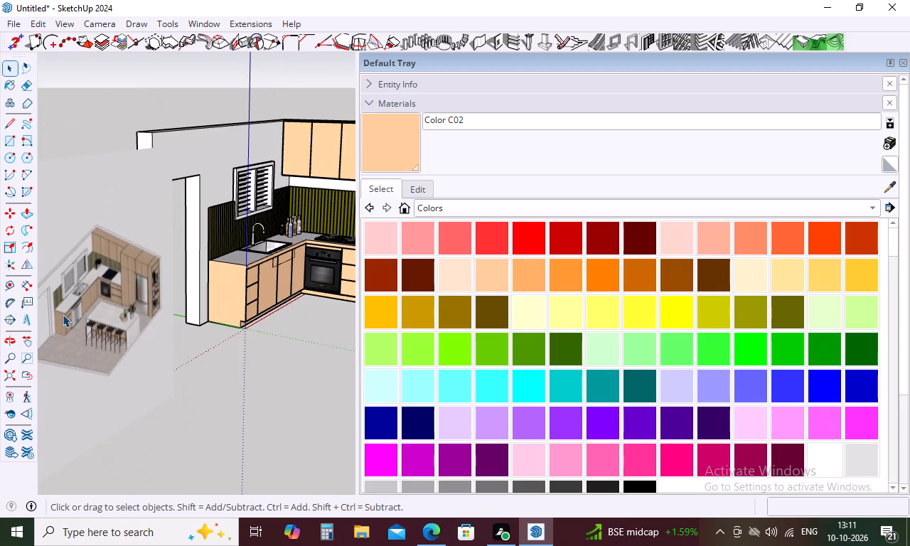
scroll(63, 314, down, 11)
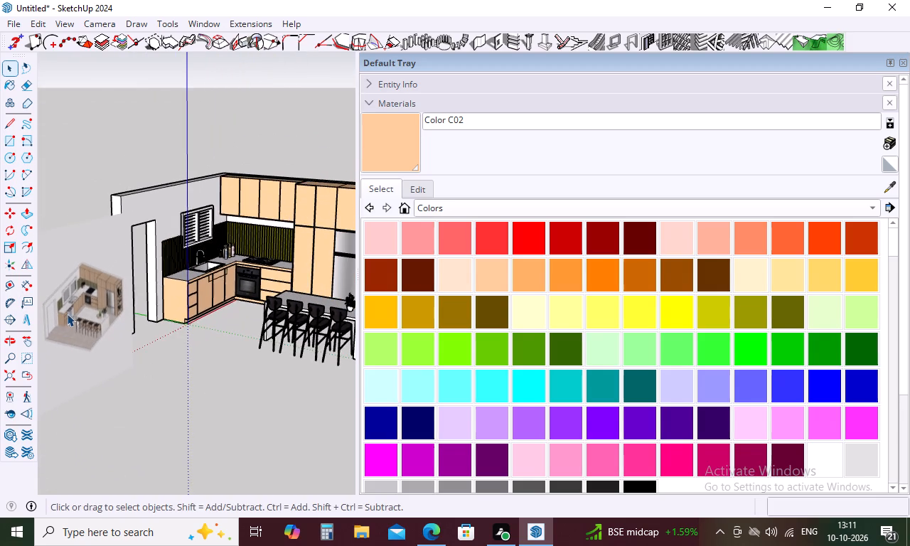
scroll(74, 312, down, 10)
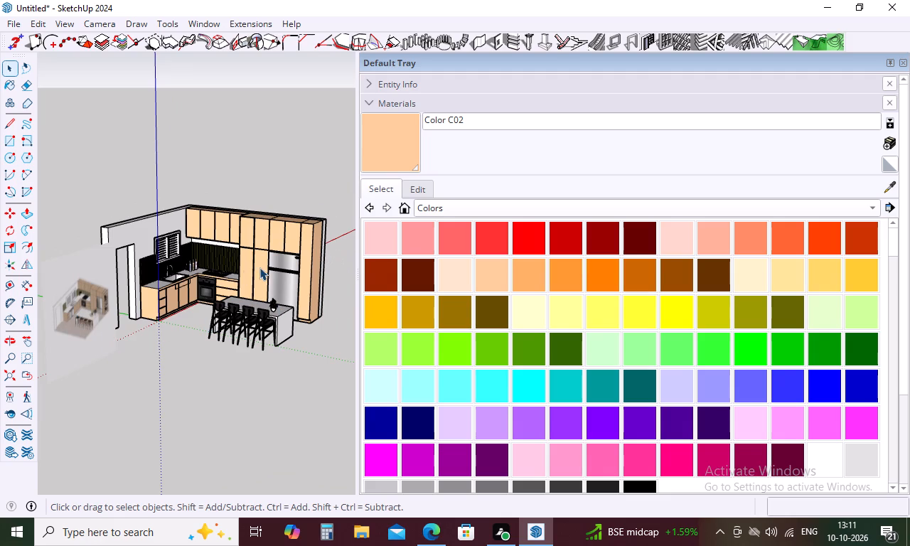
scroll(98, 296, up, 3)
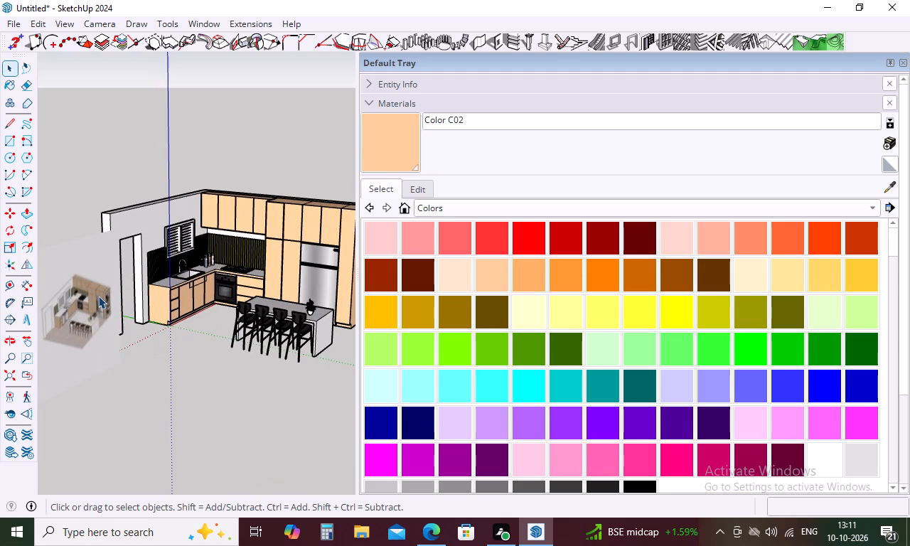
scroll(64, 313, up, 4)
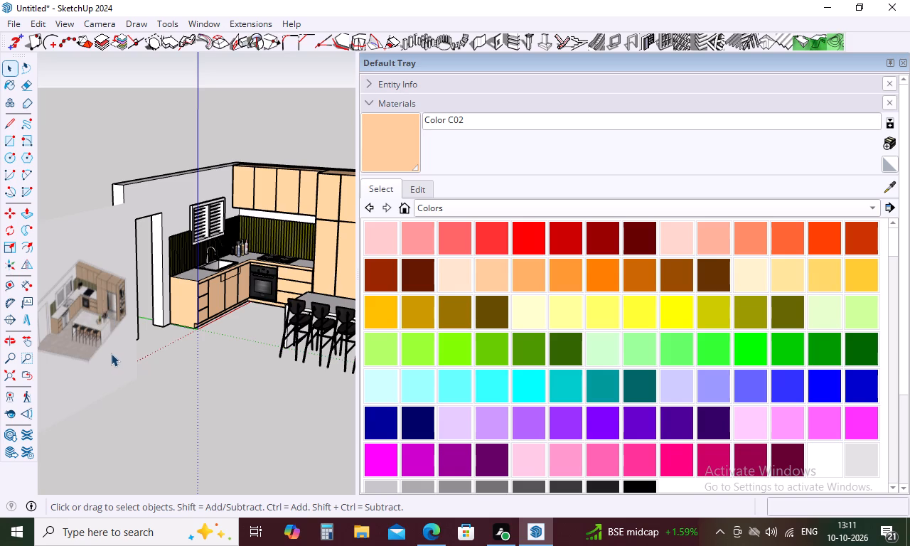
scroll(111, 353, up, 4)
scroll(118, 318, down, 4)
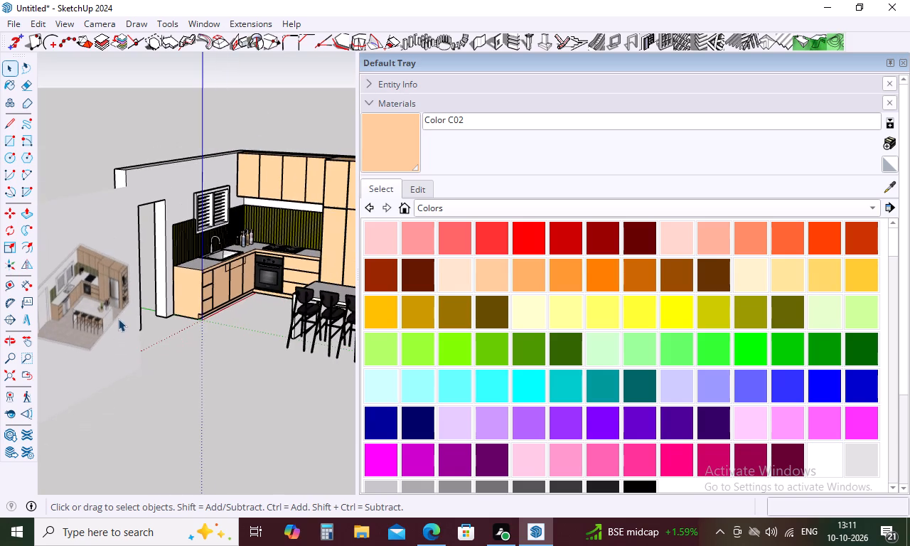
scroll(105, 300, up, 5)
scroll(105, 300, down, 10)
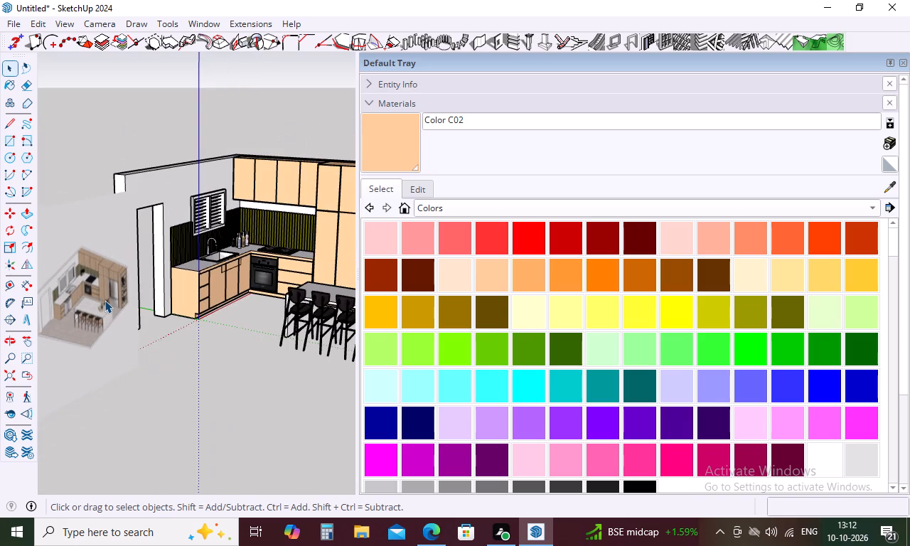
scroll(105, 300, down, 13)
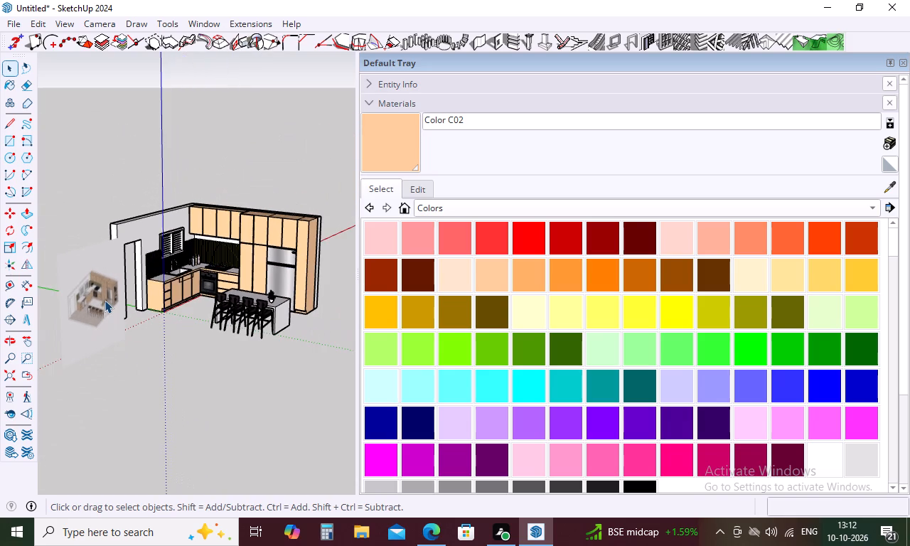
Delete the reference image standing beside the kitchen model.
click(105, 300)
key(Delete)
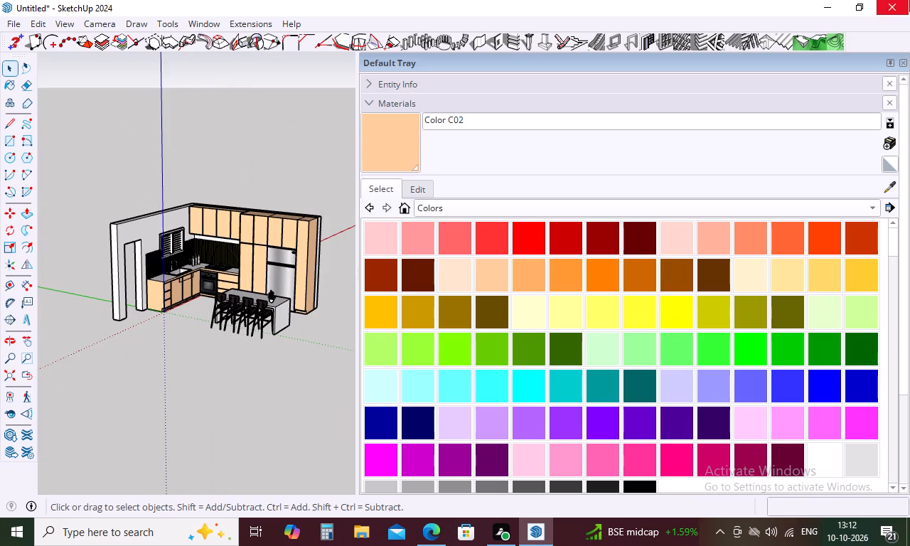
Close the default tray and view the whole coloured kitchen from a raised angle.
click(903, 65)
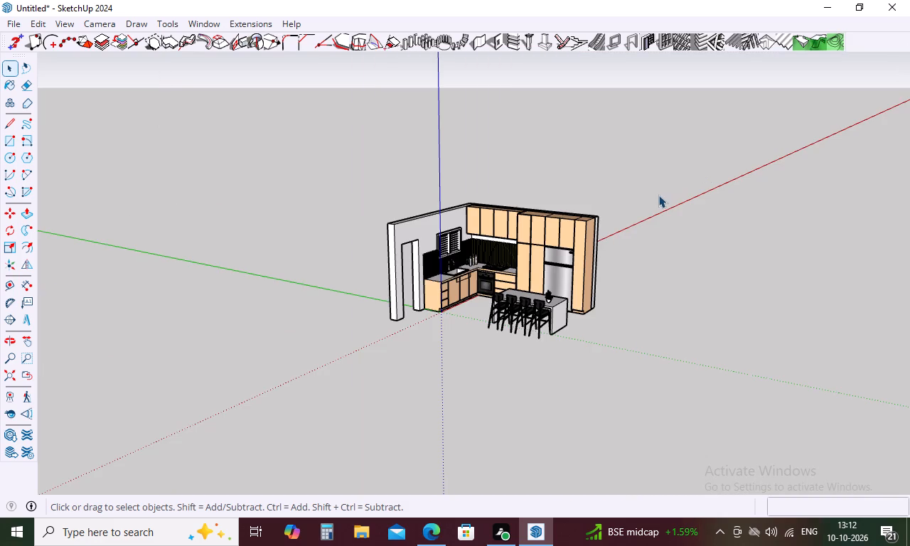
middle_drag(655, 197, 575, 240)
scroll(564, 251, up, 8)
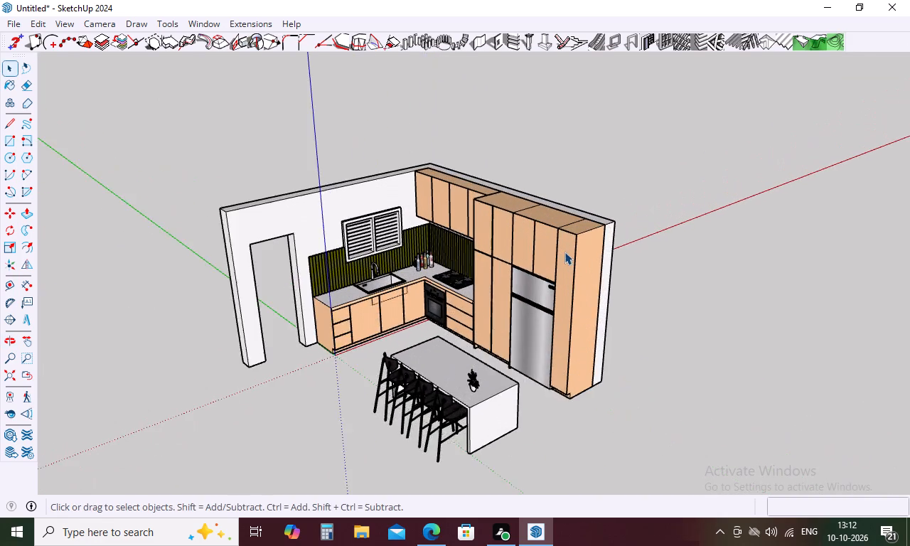
middle_drag(563, 255, 572, 223)
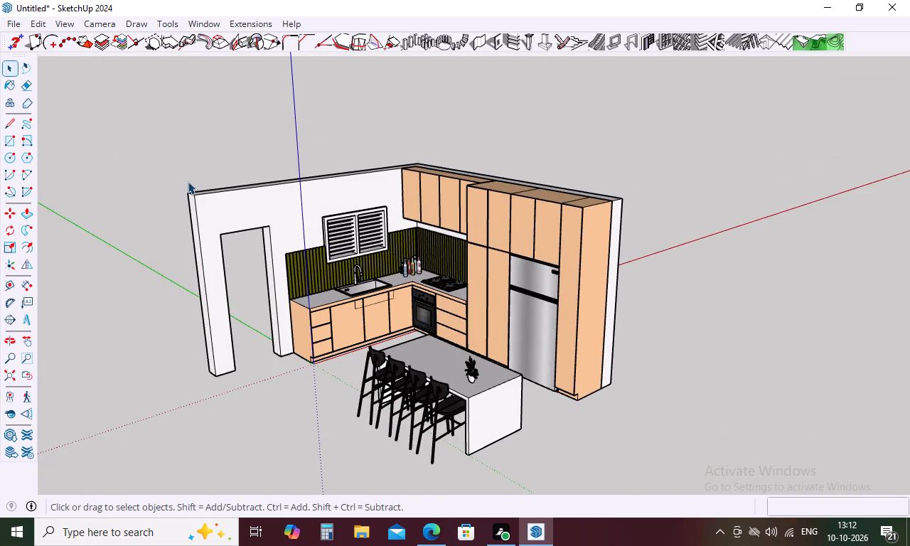
Save the kitchen model in the Documents folder under the file name bbbbb.
scroll(188, 181, up, 2)
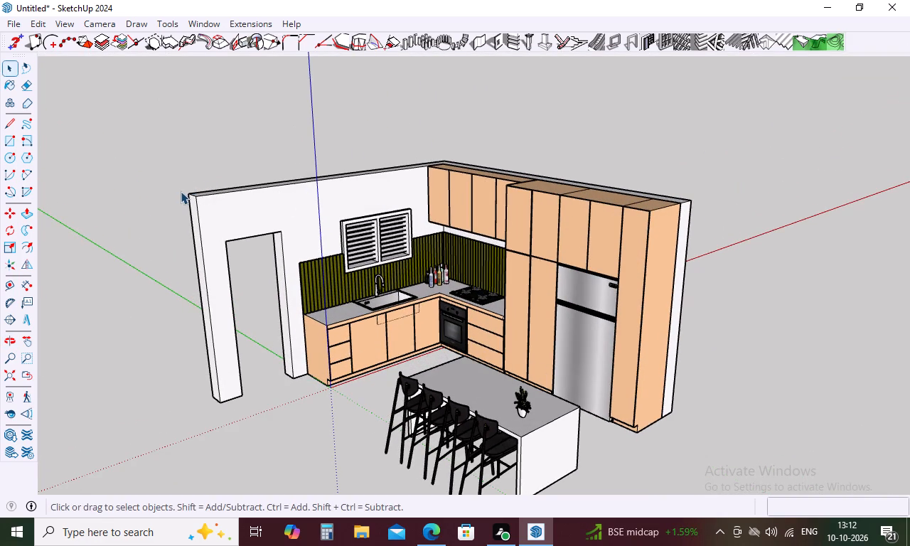
middle_drag(205, 243, 206, 225)
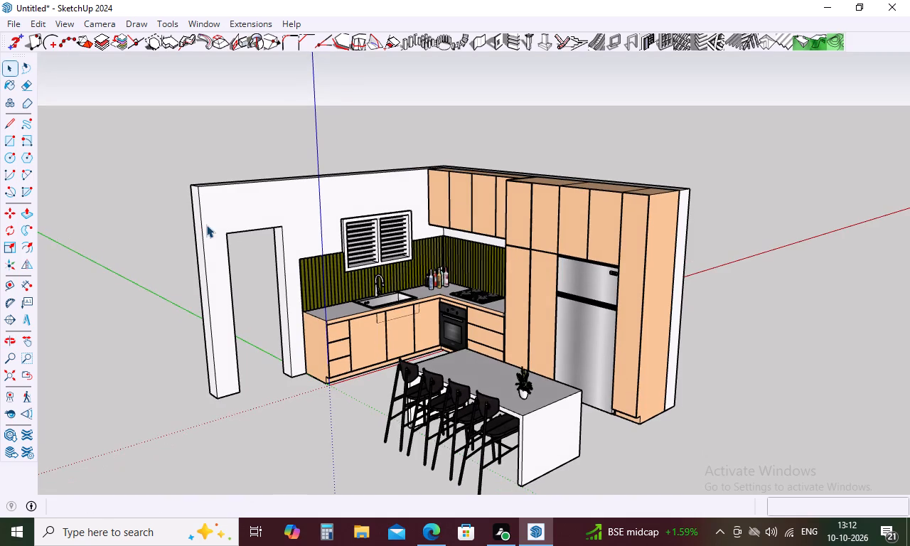
scroll(206, 224, up, 1)
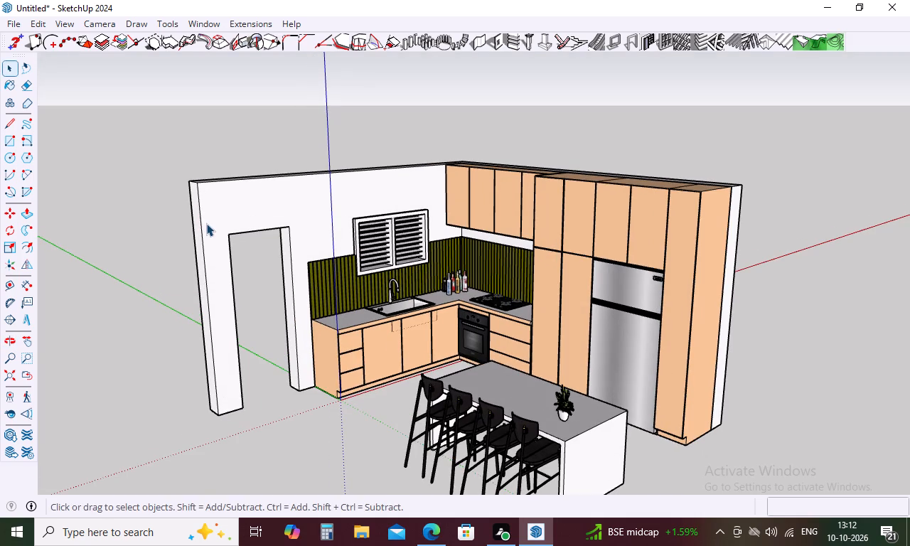
key(ctrl+s)
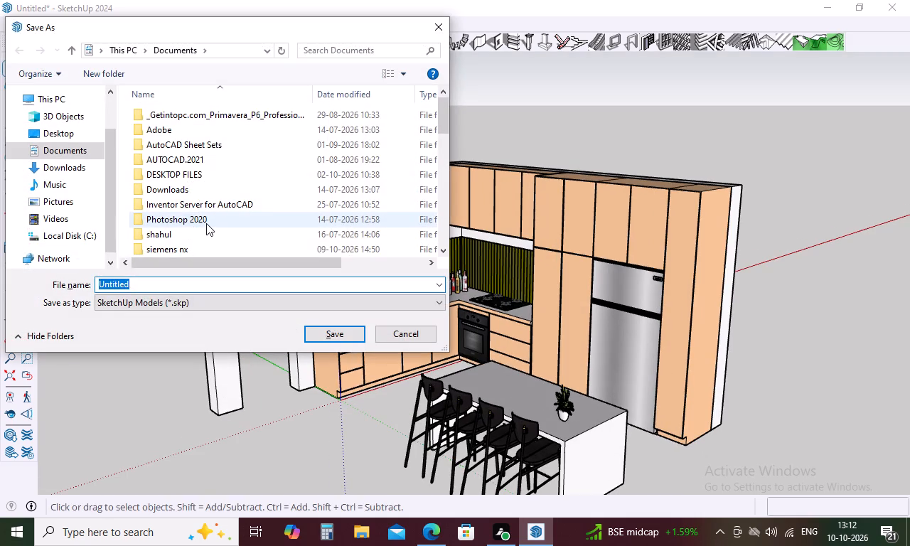
key(BackSpace)
text(bbbbb)
key(Return)
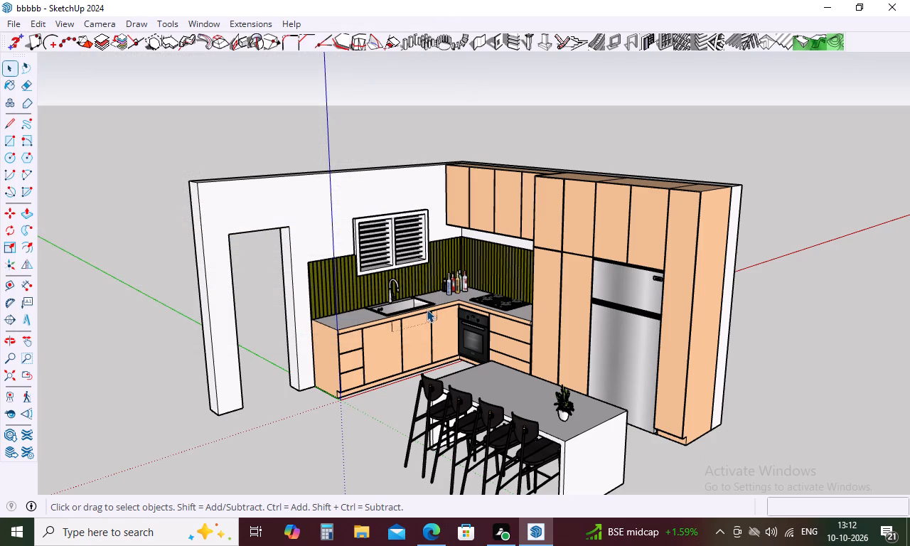
Examine the finished kitchen up close, including the cabinets, backsplash, island and bar stools.
scroll(425, 284, down, 3)
scroll(434, 363, up, 2)
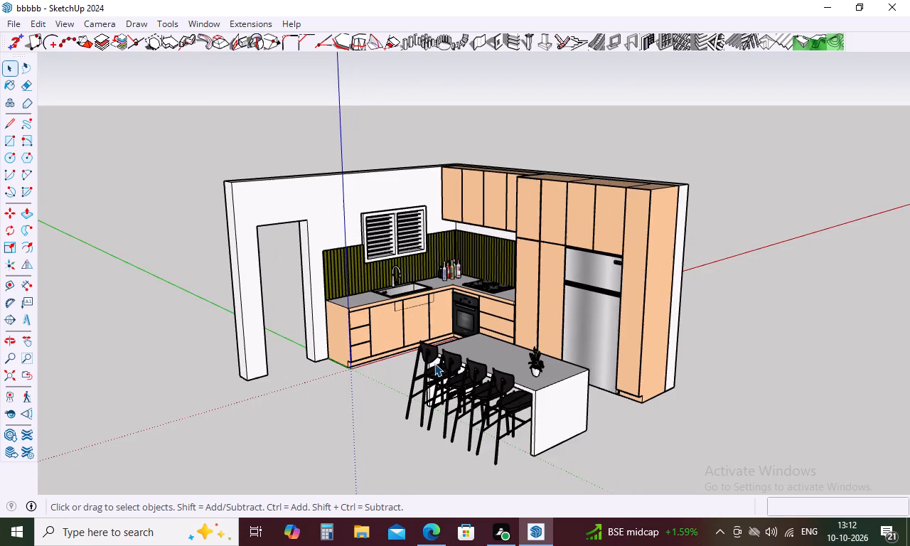
scroll(434, 363, up, 2)
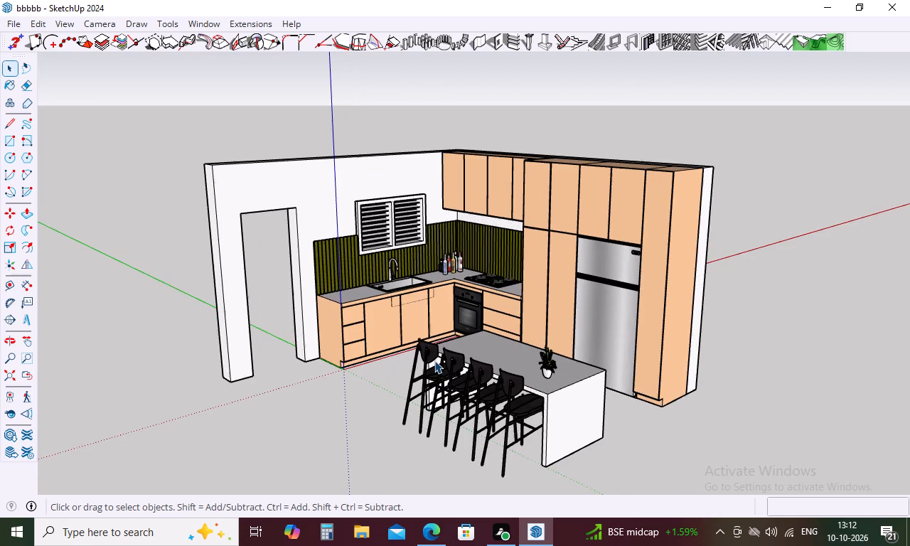
scroll(434, 360, up, 1)
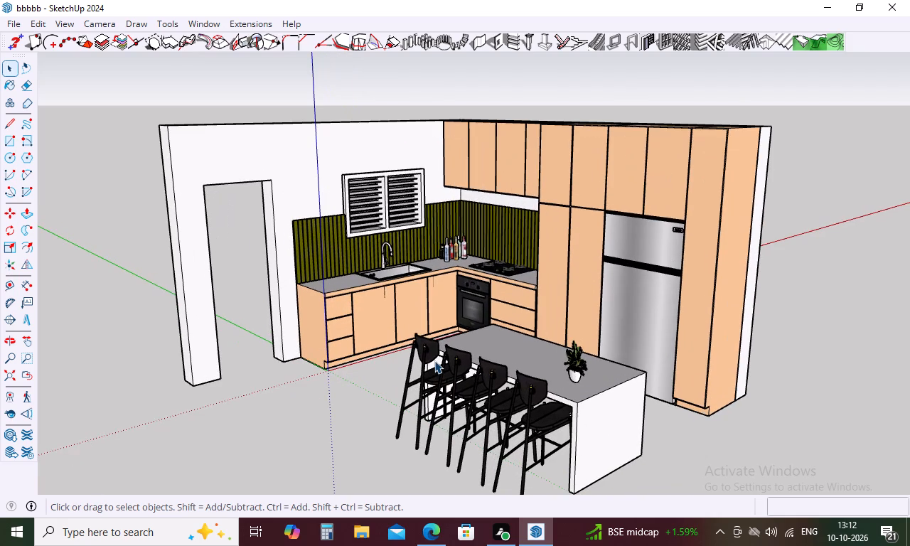
scroll(434, 360, up, 2)
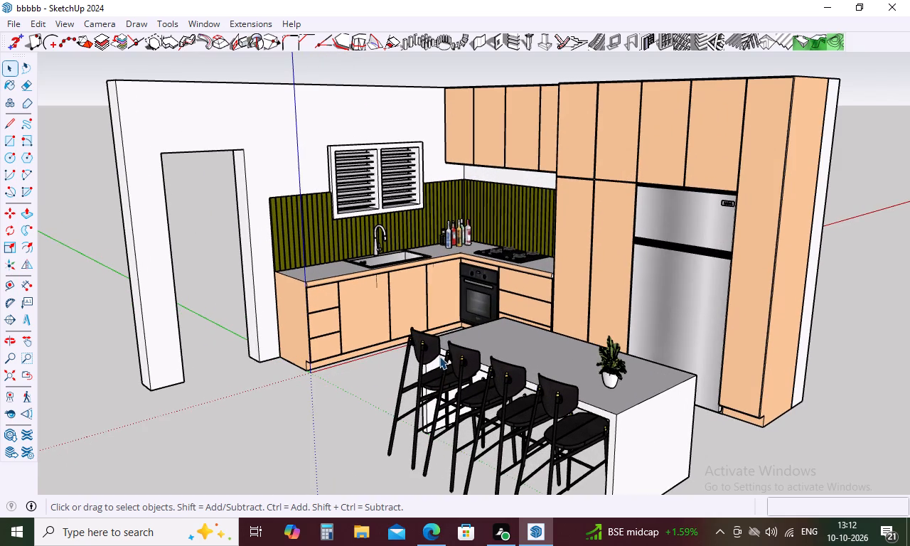
scroll(440, 358, down, 5)
scroll(458, 291, down, 3)
Print a raised view of the kitchen with Microsoft Print to PDF, saving the output in Documents as aaaaa.
middle_drag(486, 279, 459, 396)
scroll(446, 433, up, 2)
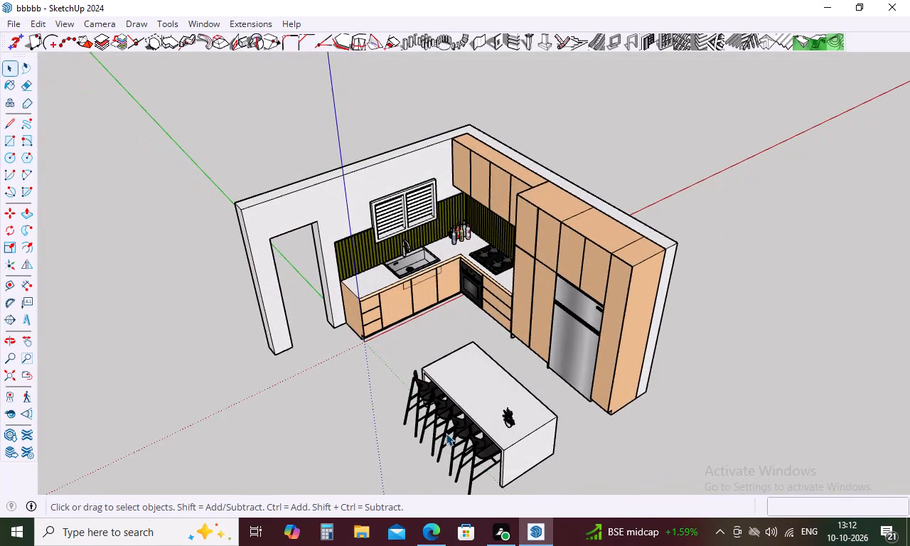
scroll(446, 433, up, 1)
middle_drag(463, 395, 459, 427)
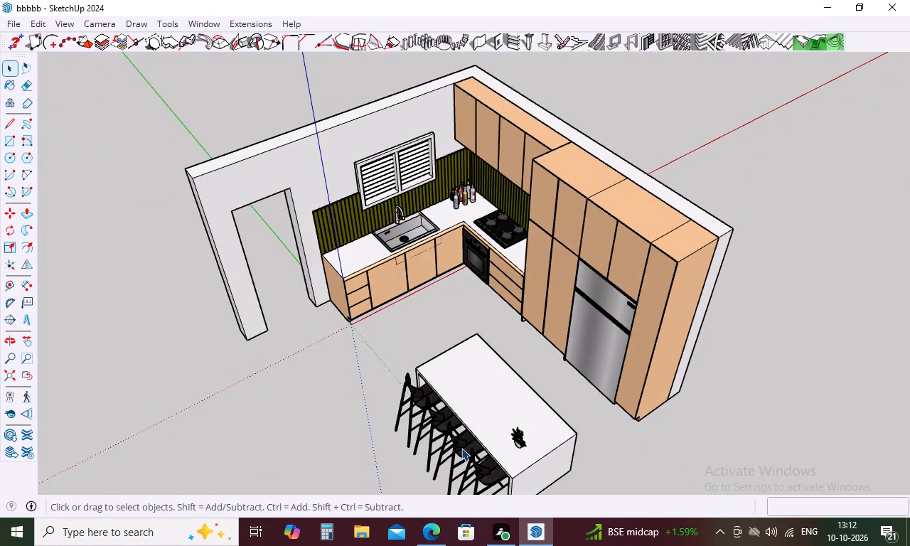
middle_drag(508, 438, 510, 411)
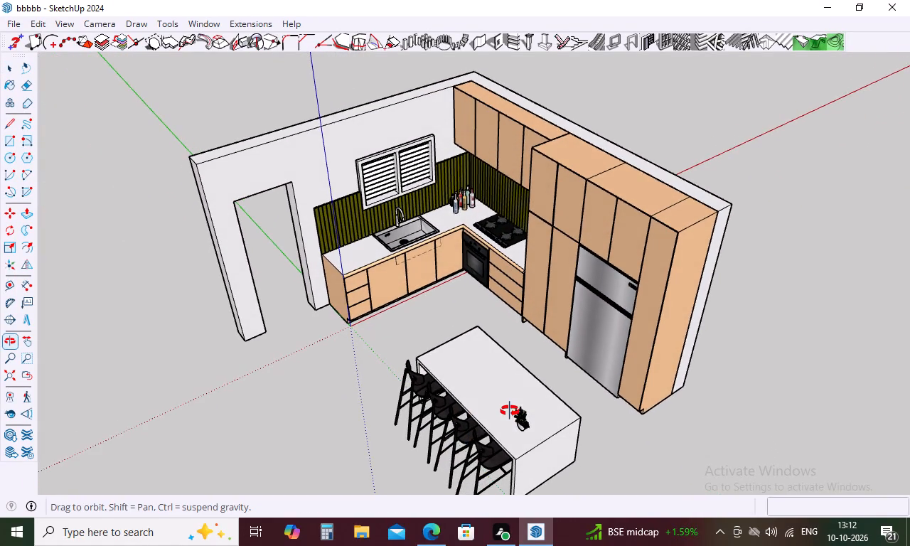
middle_drag(510, 411, 510, 404)
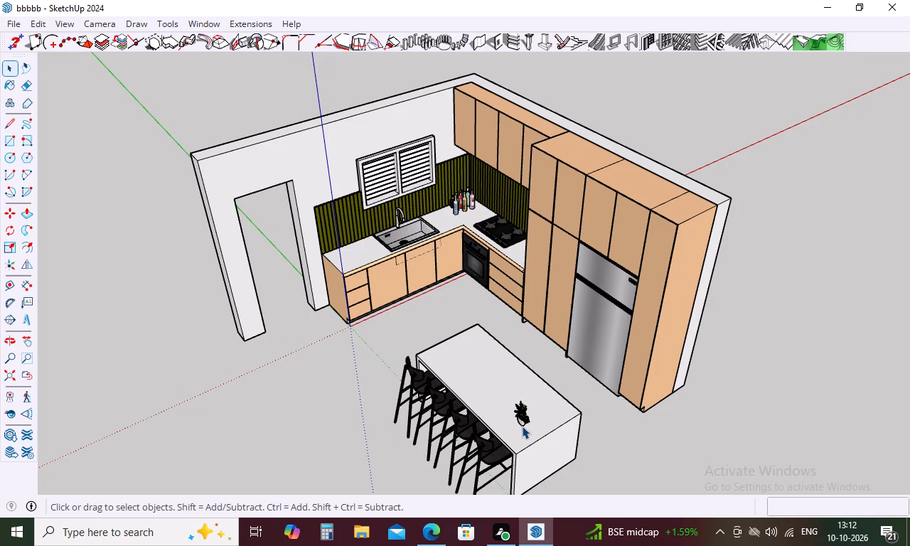
key(ctrl+p)
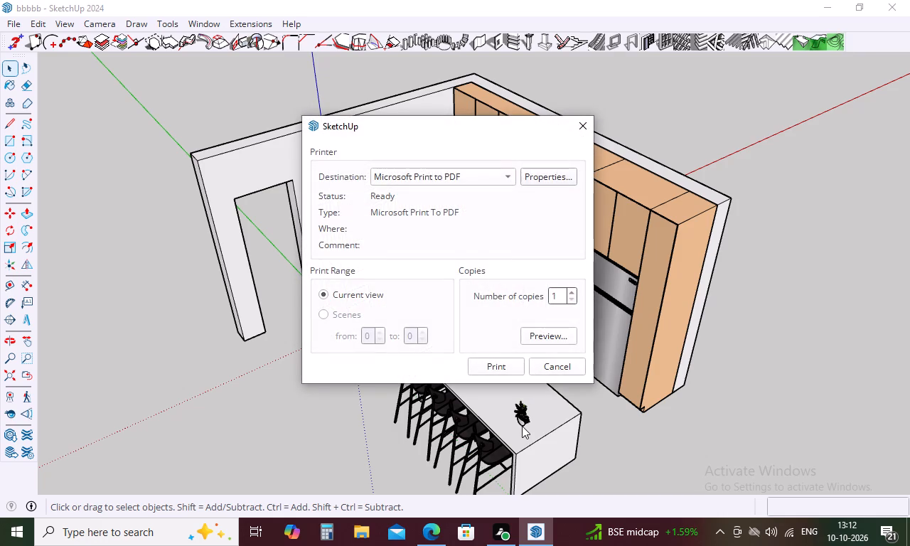
click(519, 360)
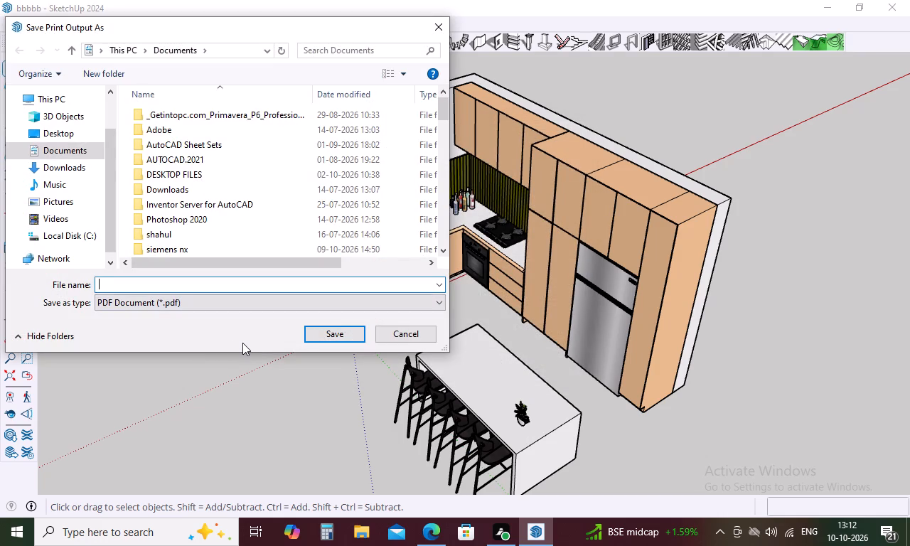
text(aaaaa)
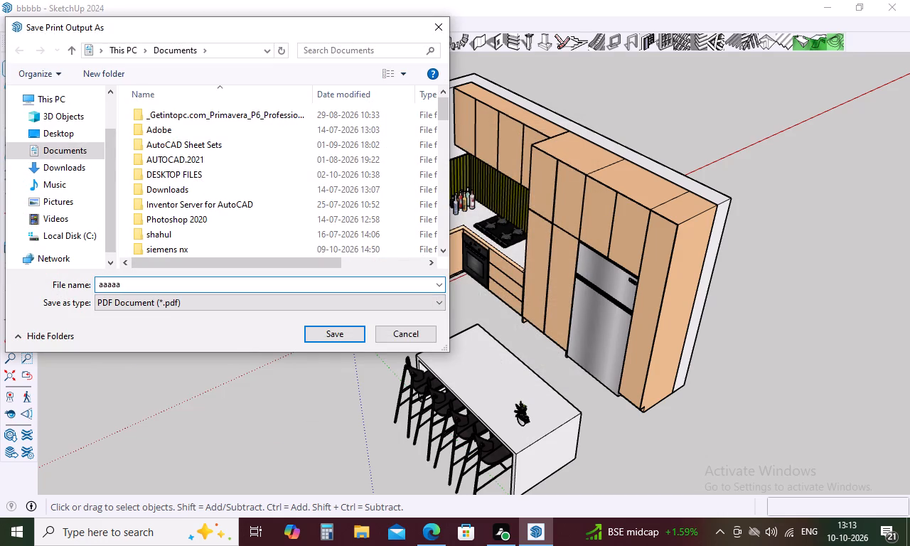
key(Return)
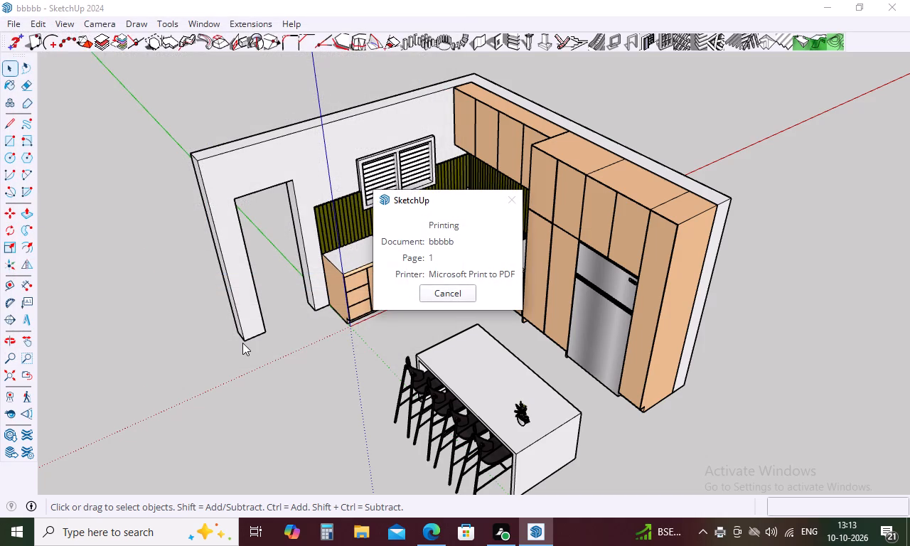